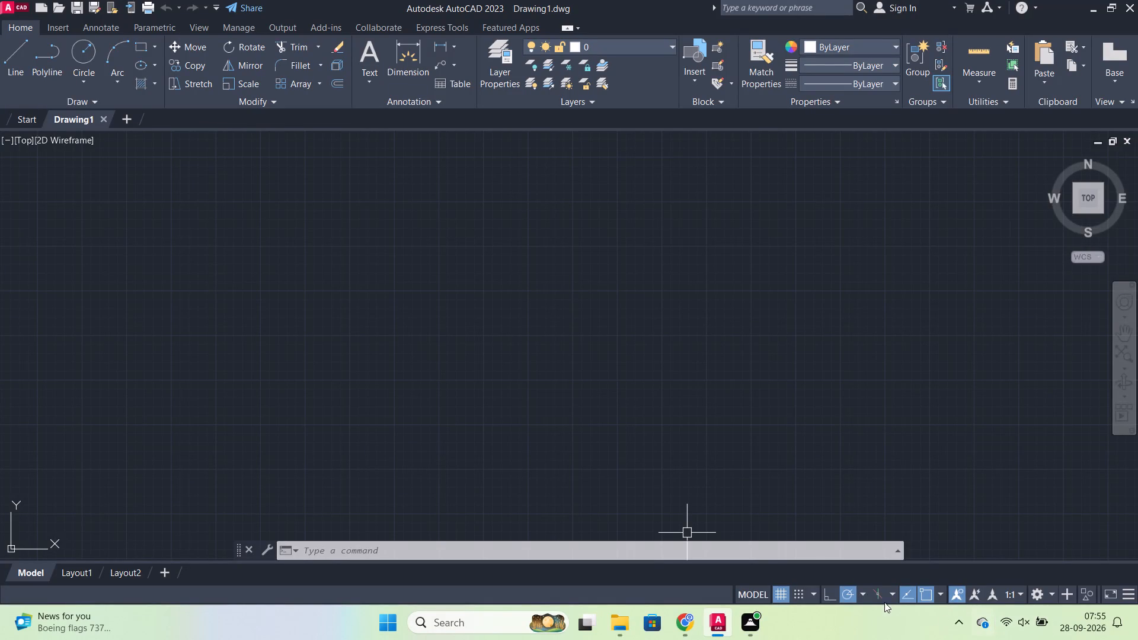
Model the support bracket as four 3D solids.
Switch the workspace to 3D Modeling.
{"action": "left_click", "coordinate": [1055, 591]}
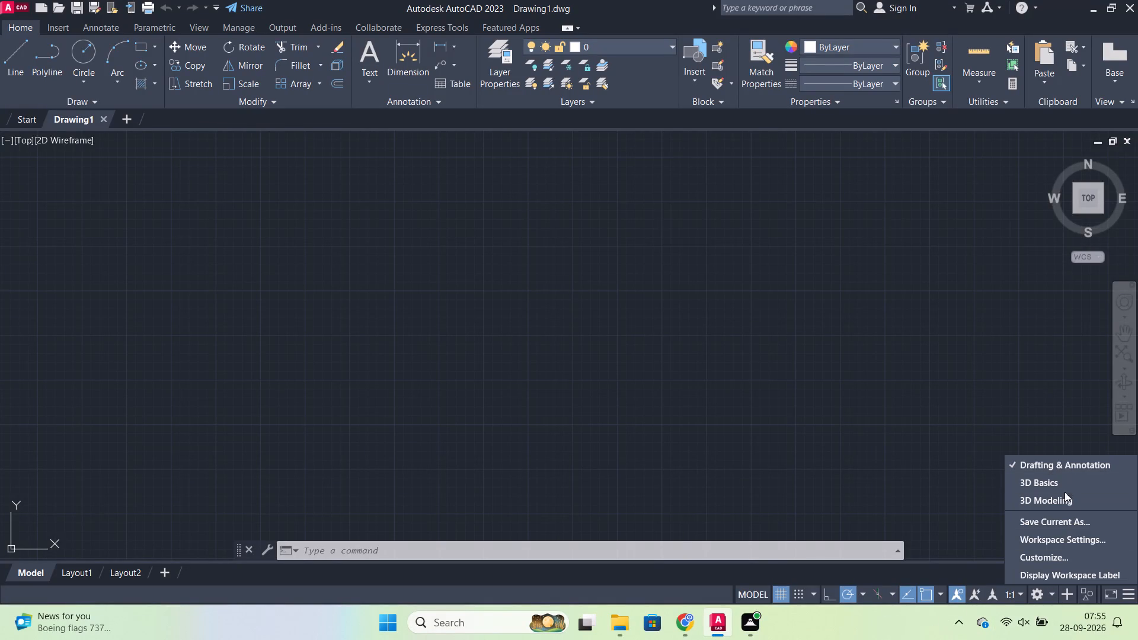
{"action": "left_click", "coordinate": [1063, 501]}
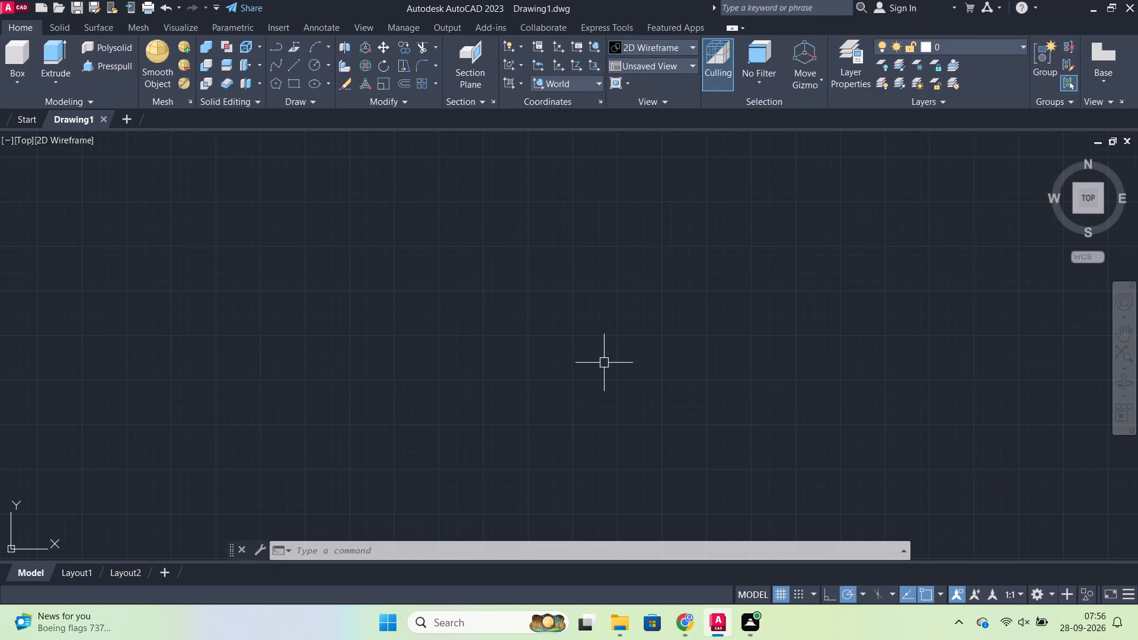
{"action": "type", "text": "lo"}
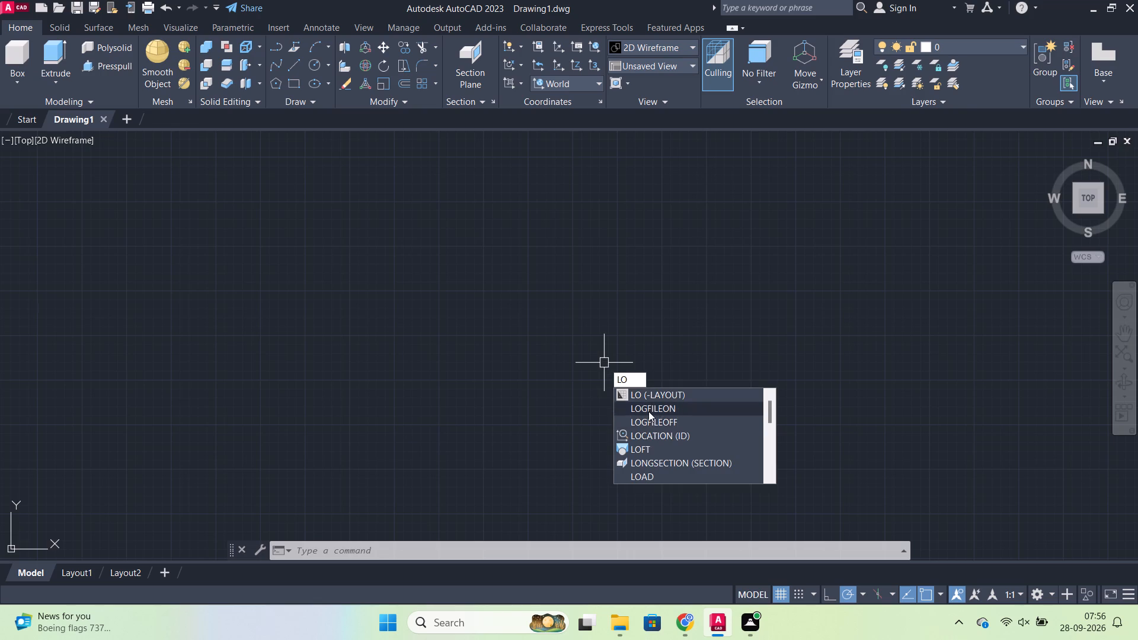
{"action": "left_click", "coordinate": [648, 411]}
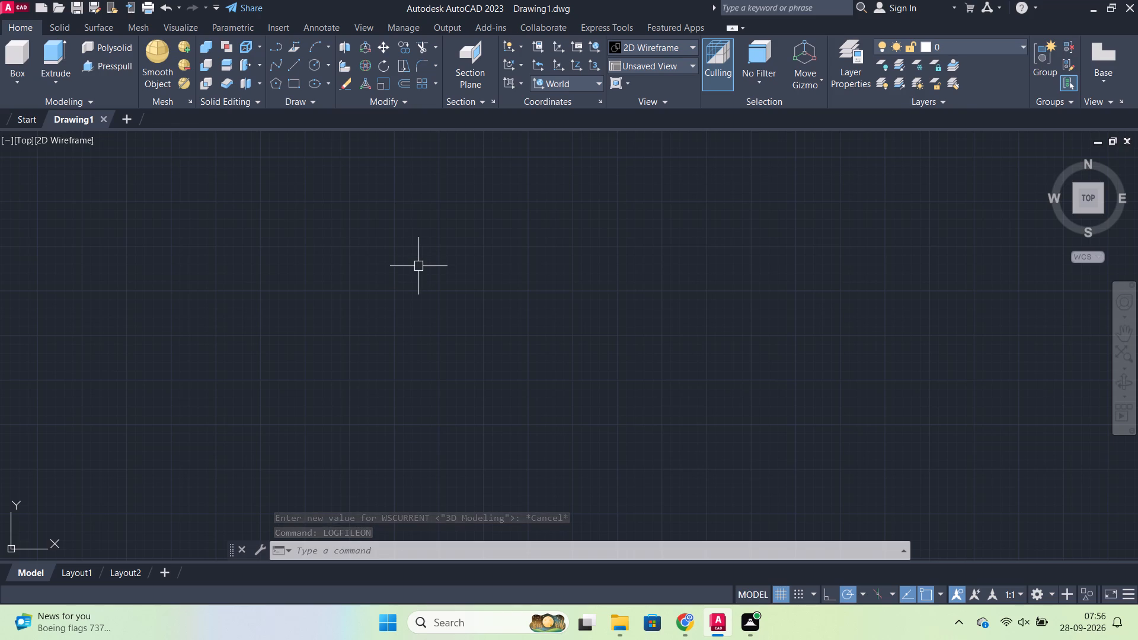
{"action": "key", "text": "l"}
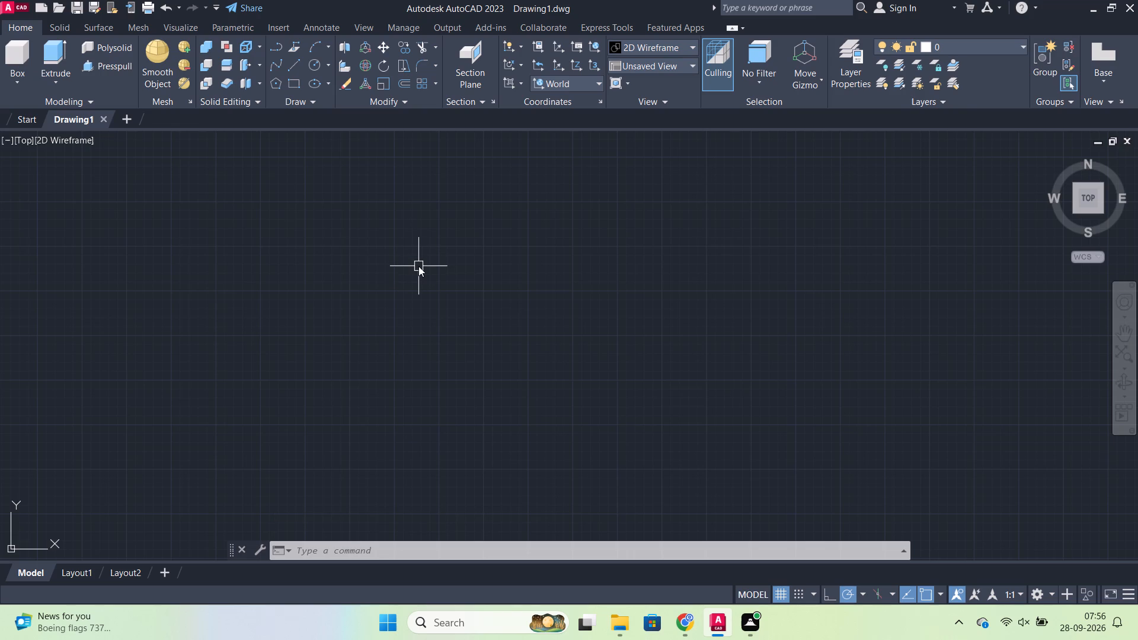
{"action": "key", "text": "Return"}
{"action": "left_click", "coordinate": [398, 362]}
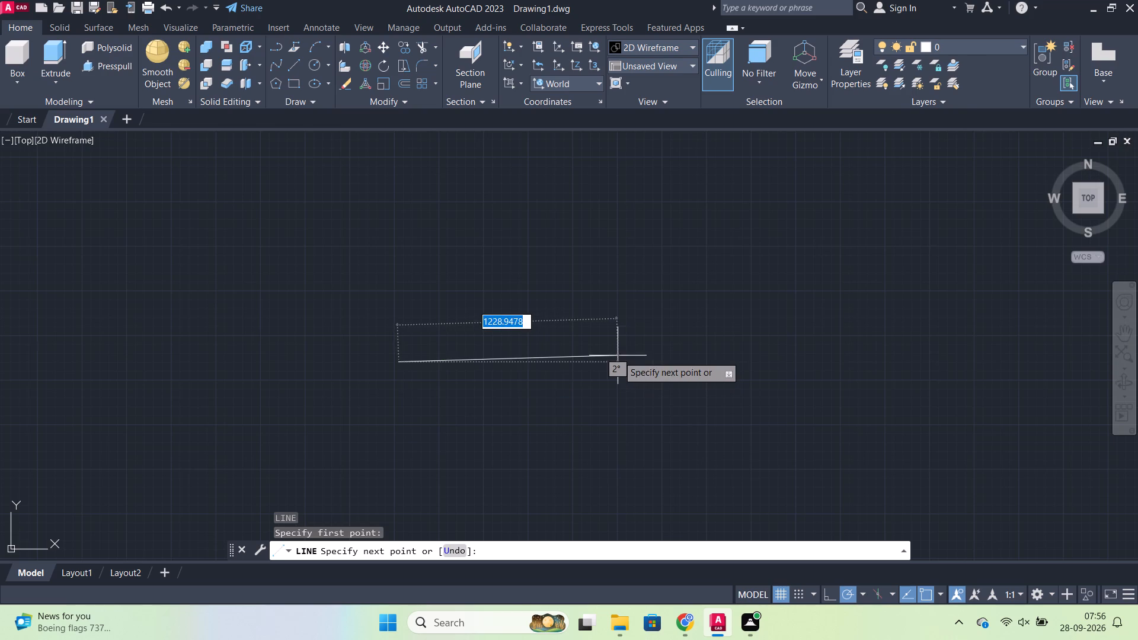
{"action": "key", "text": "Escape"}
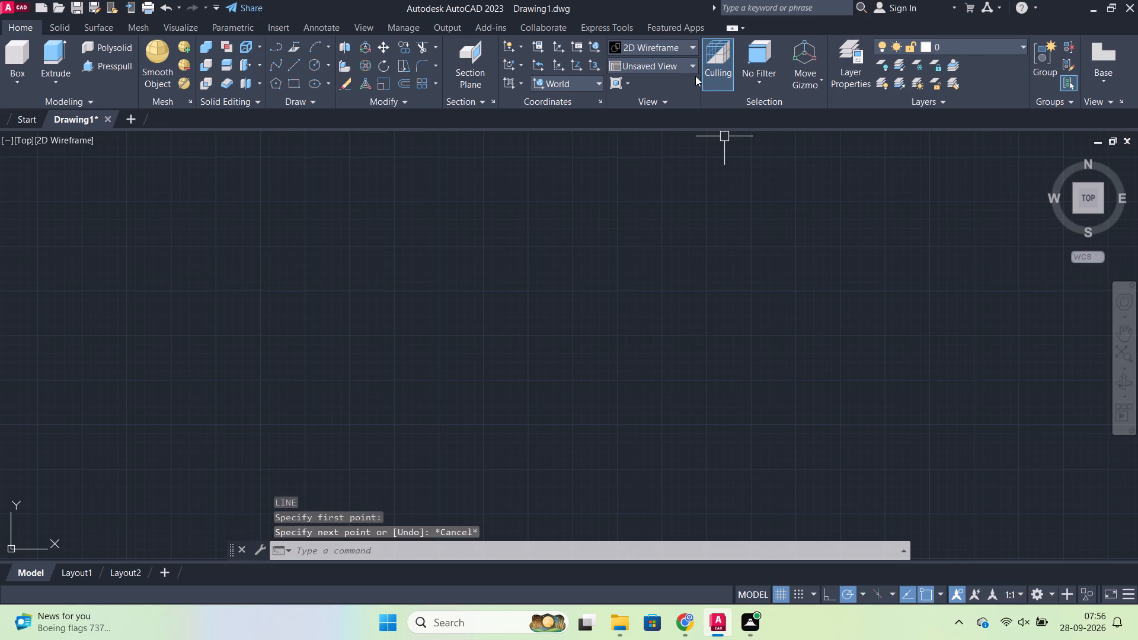
Set the model view to Front.
{"action": "left_click", "coordinate": [672, 68]}
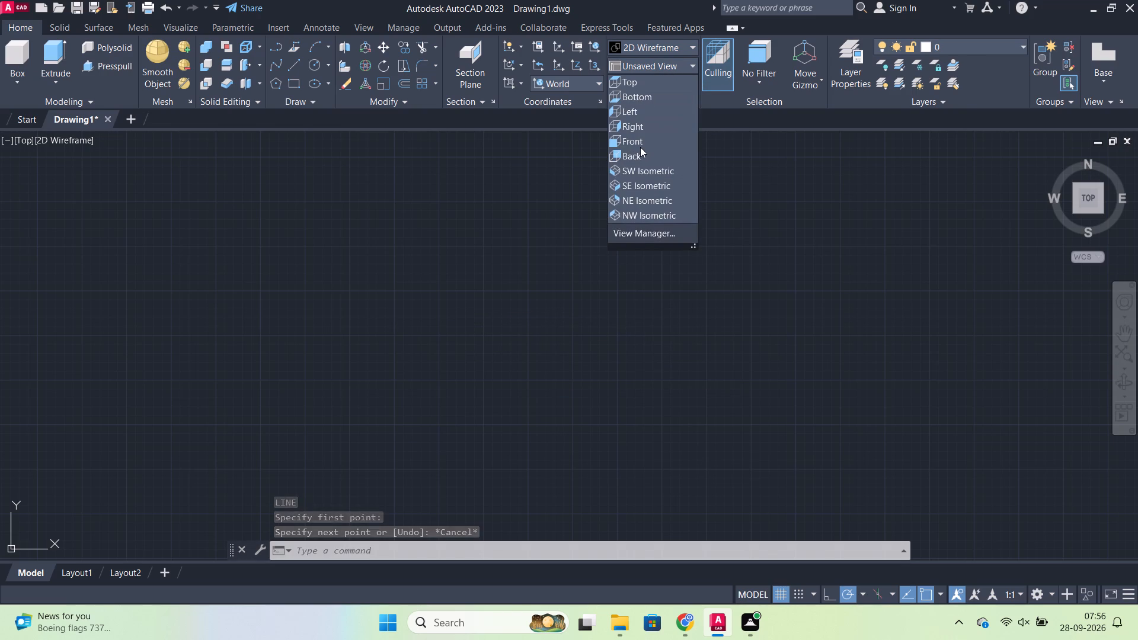
{"action": "left_click", "coordinate": [638, 147]}
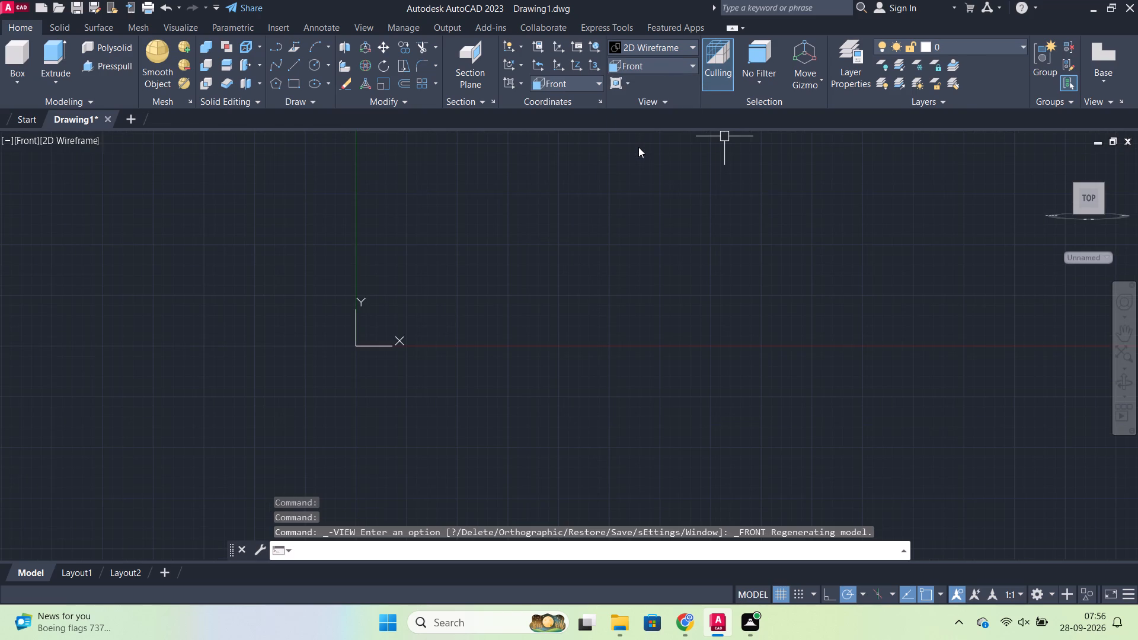
{"action": "middle_click_drag", "start_coordinate": [776, 250], "coordinate": [612, 314]}
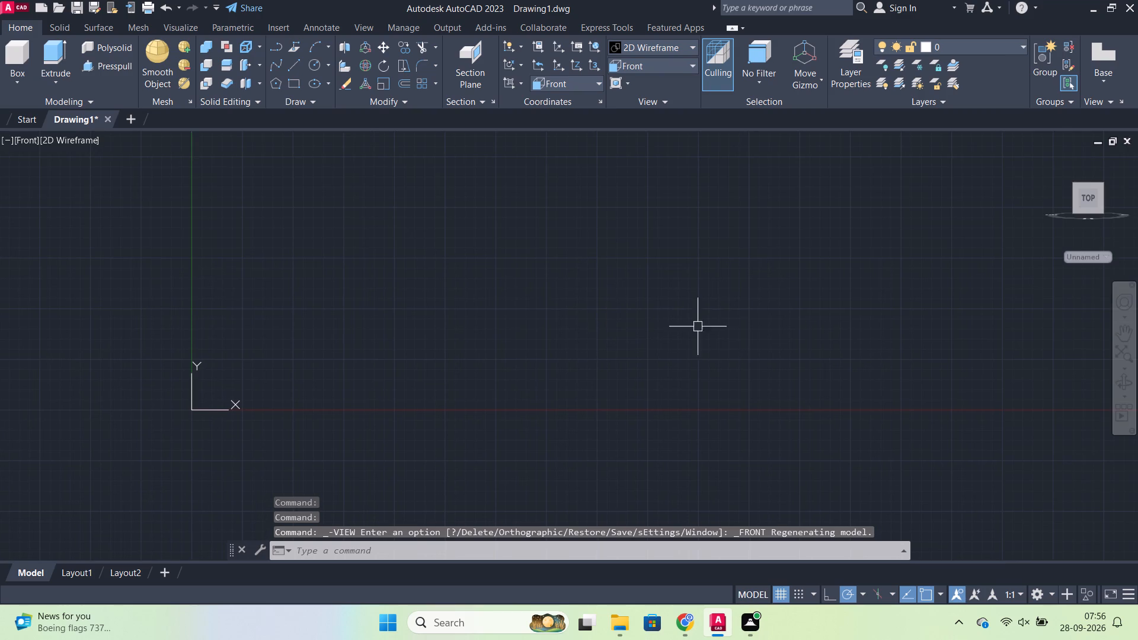
Draw a closed rectangle 100 long and 10 high from four lines in the front plane.
{"action": "key", "text": "l"}
{"action": "key", "text": "Return"}
{"action": "left_click", "coordinate": [443, 269]}
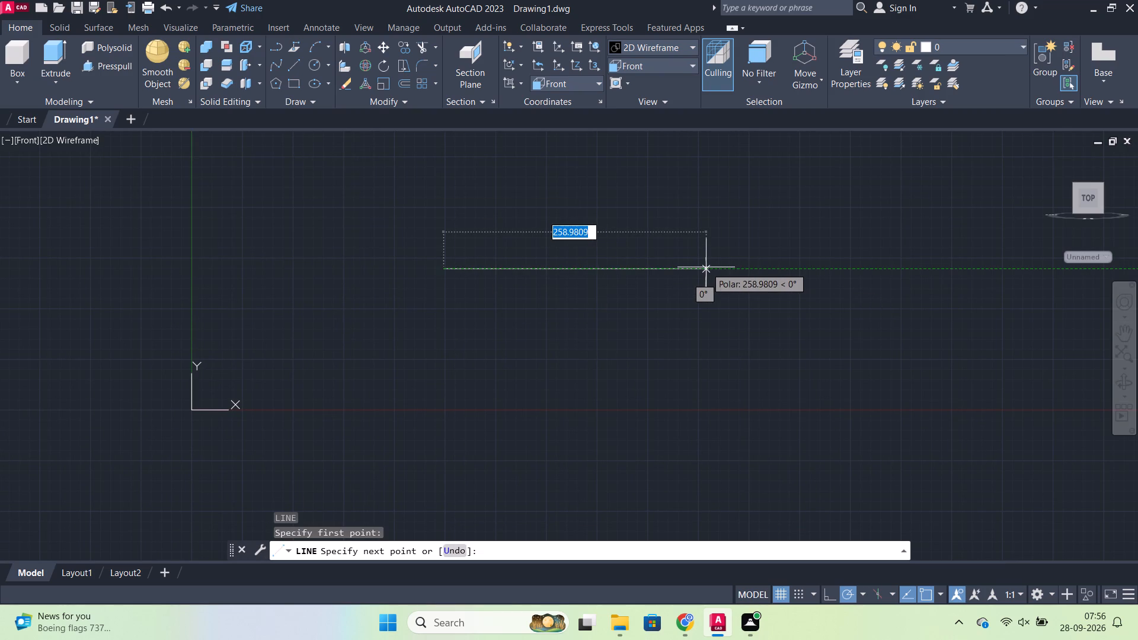
{"action": "type", "text": "100"}
{"action": "key", "text": "Return"}
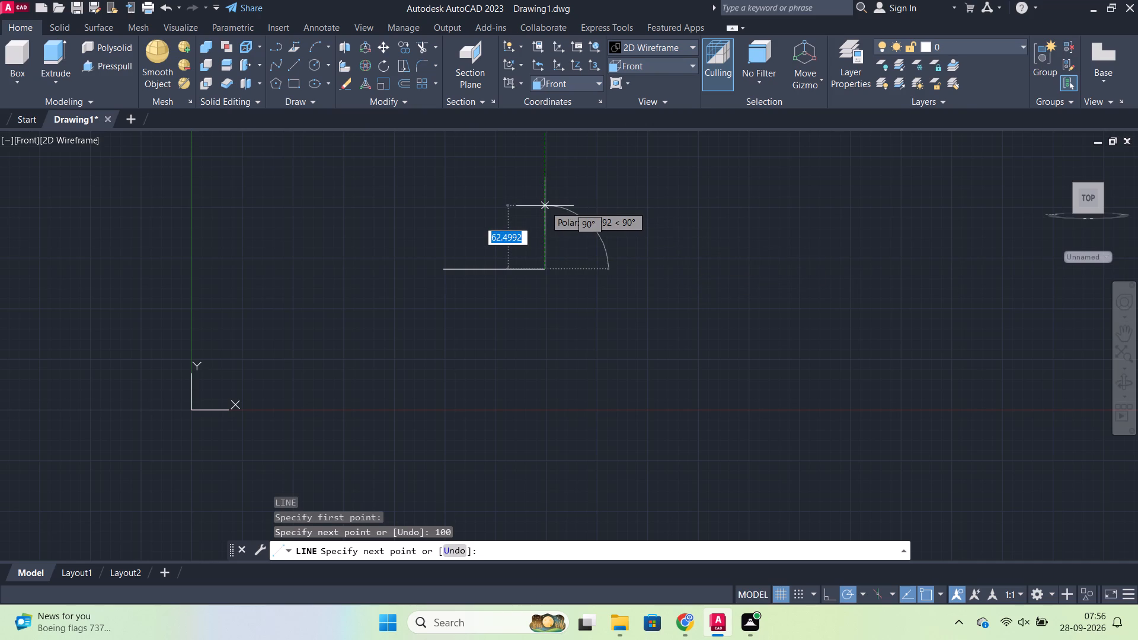
{"action": "type", "text": "10"}
{"action": "key", "text": "Return"}
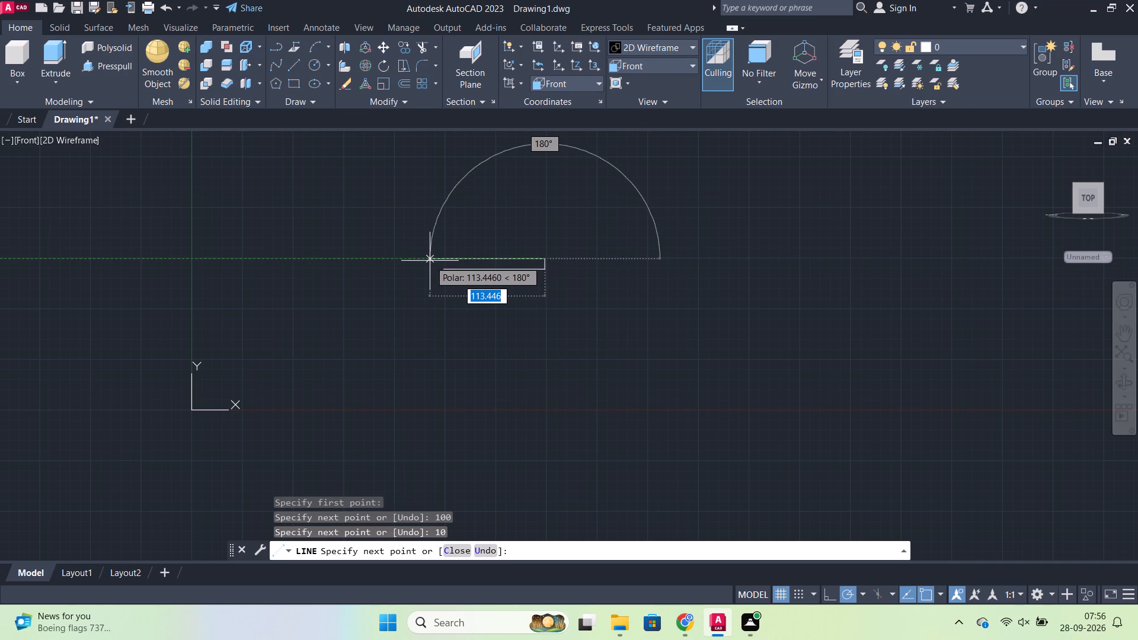
{"action": "type", "text": "100"}
{"action": "key", "text": "Return"}
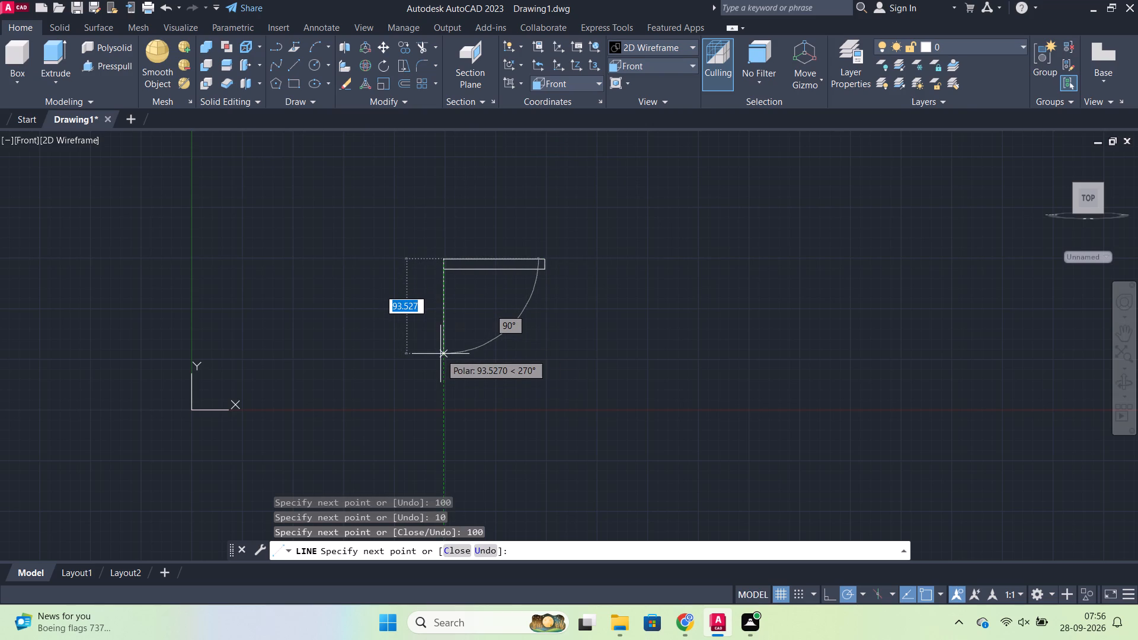
{"action": "type", "text": "10"}
{"action": "key", "text": "Return"}
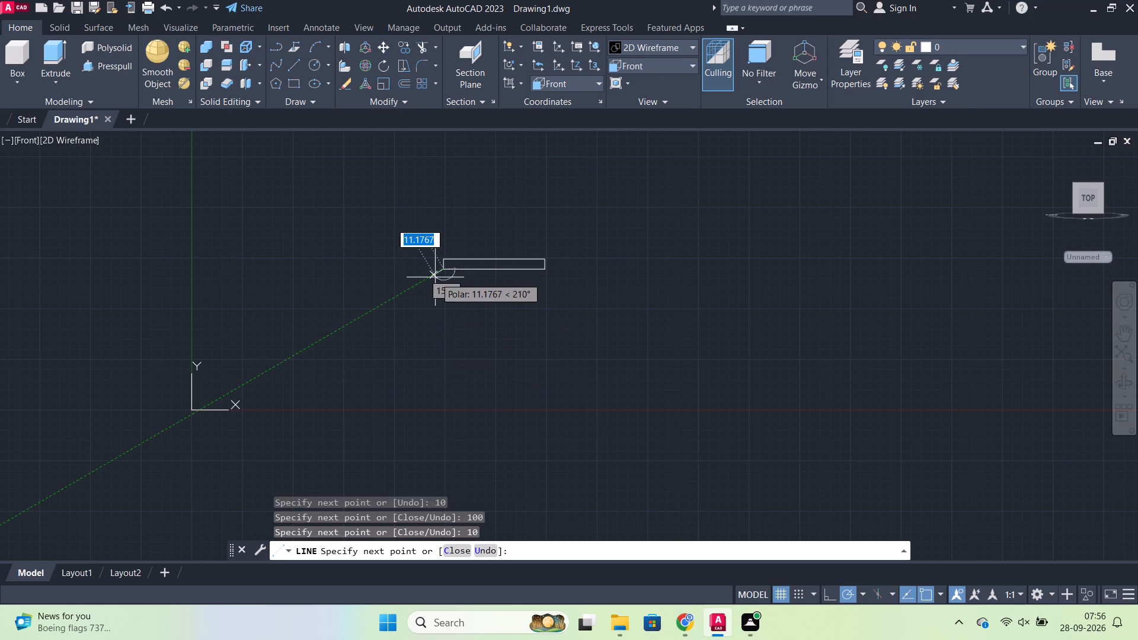
{"action": "key", "text": "Escape"}
Change the view of the rectangle to SW Isometric.
{"action": "scroll", "coordinate": [435, 274], "scroll_direction": "up", "scroll_amount": 2}
{"action": "middle_click_drag", "start_coordinate": [514, 302], "coordinate": [476, 327]}
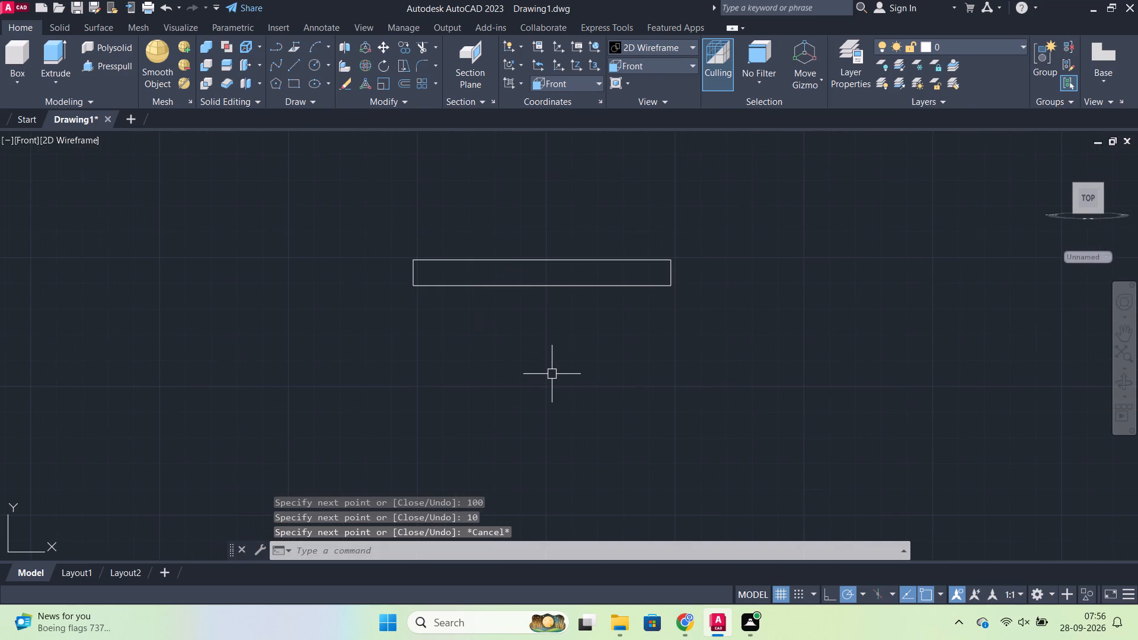
{"action": "key", "text": "z"}
{"action": "key", "text": "Return"}
{"action": "key", "text": "e"}
{"action": "key", "text": "Return"}
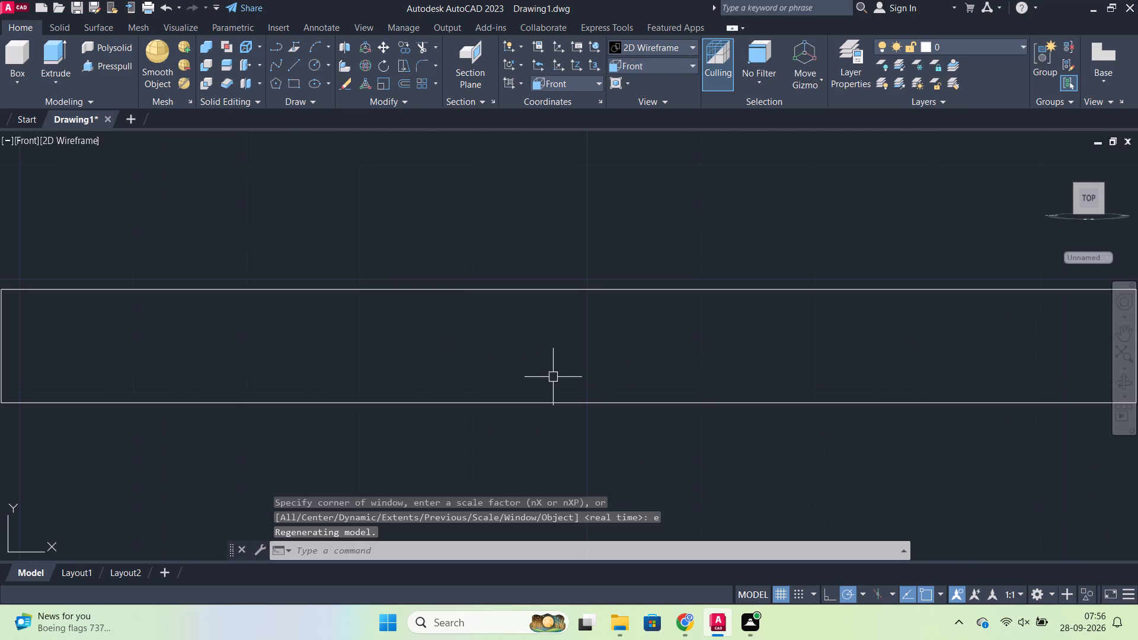
{"action": "scroll", "coordinate": [553, 377], "scroll_direction": "down", "scroll_amount": 2}
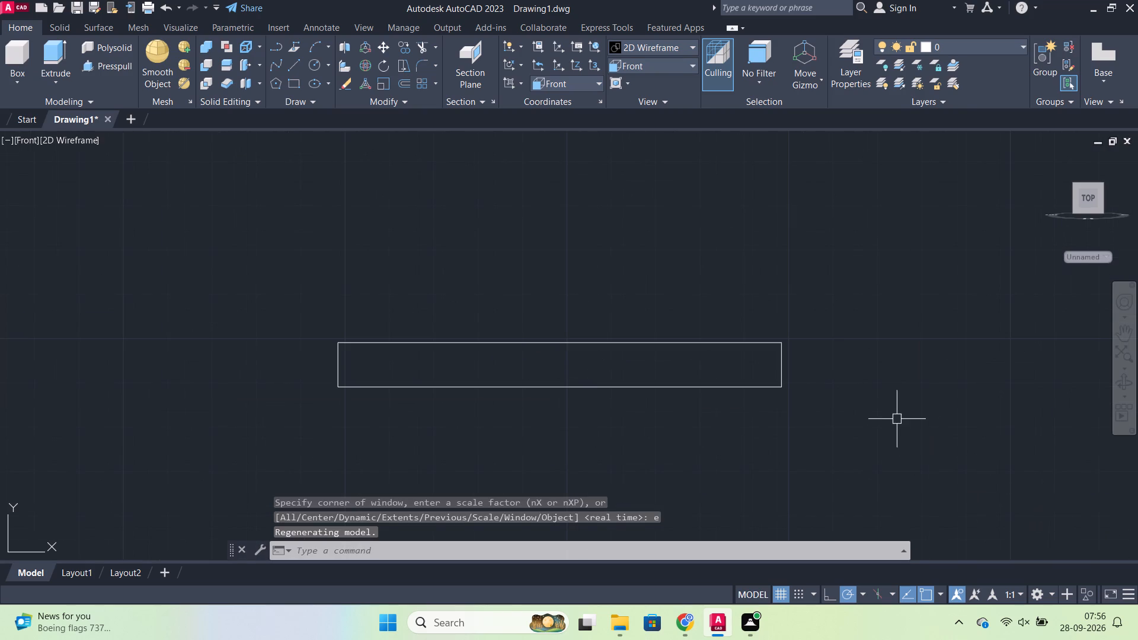
{"action": "middle_click_drag", "start_coordinate": [912, 405], "coordinate": [853, 394]}
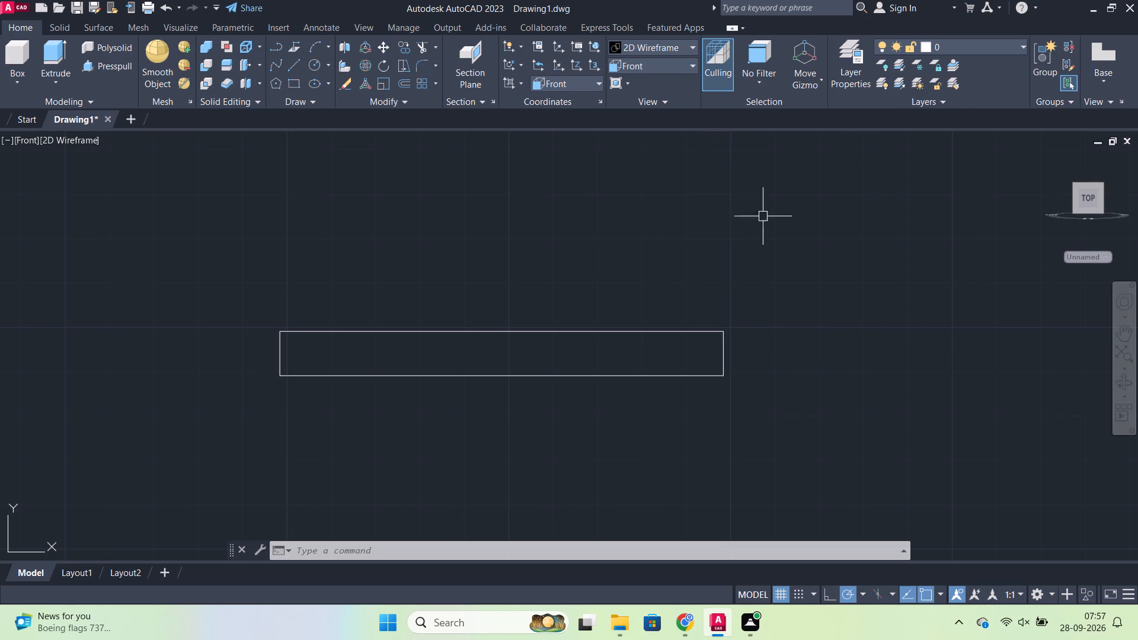
{"action": "left_click", "coordinate": [651, 69]}
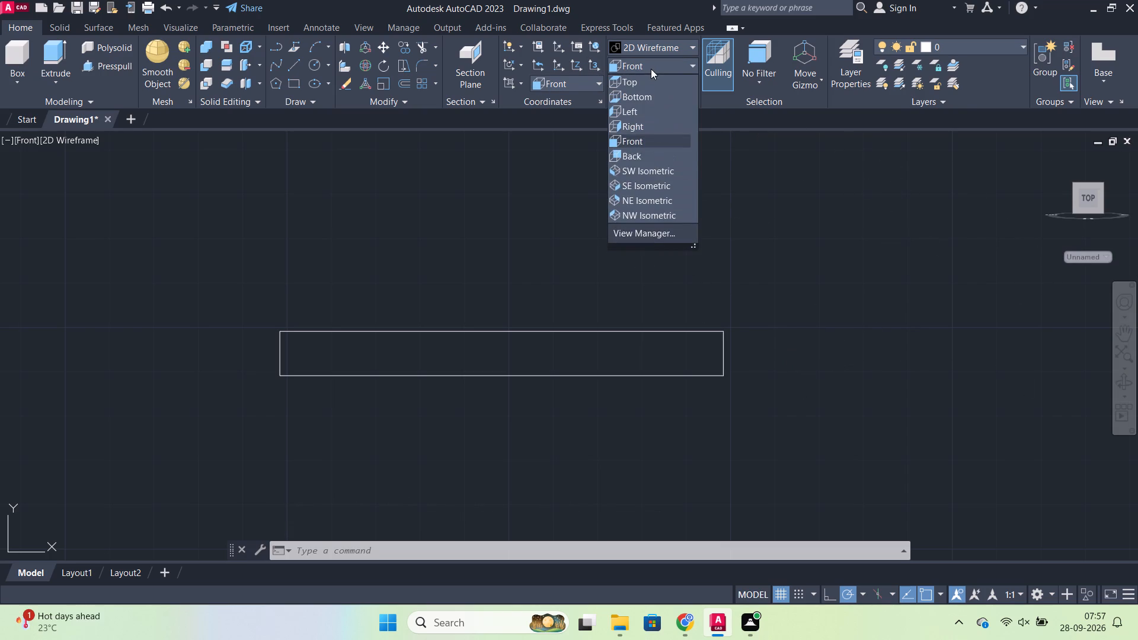
{"action": "left_click", "coordinate": [642, 171]}
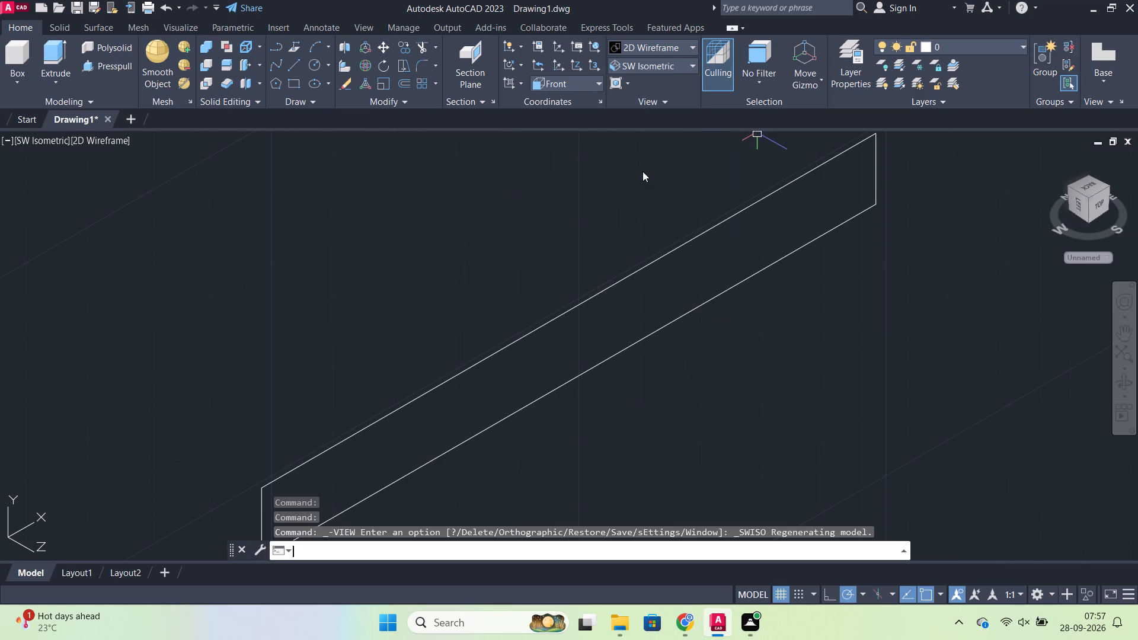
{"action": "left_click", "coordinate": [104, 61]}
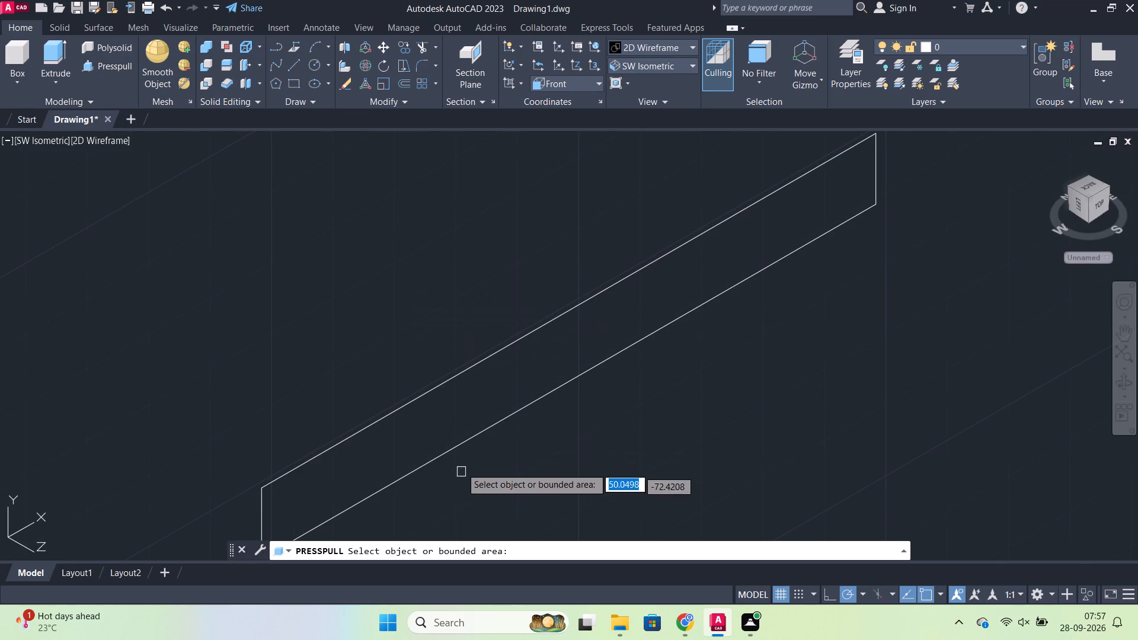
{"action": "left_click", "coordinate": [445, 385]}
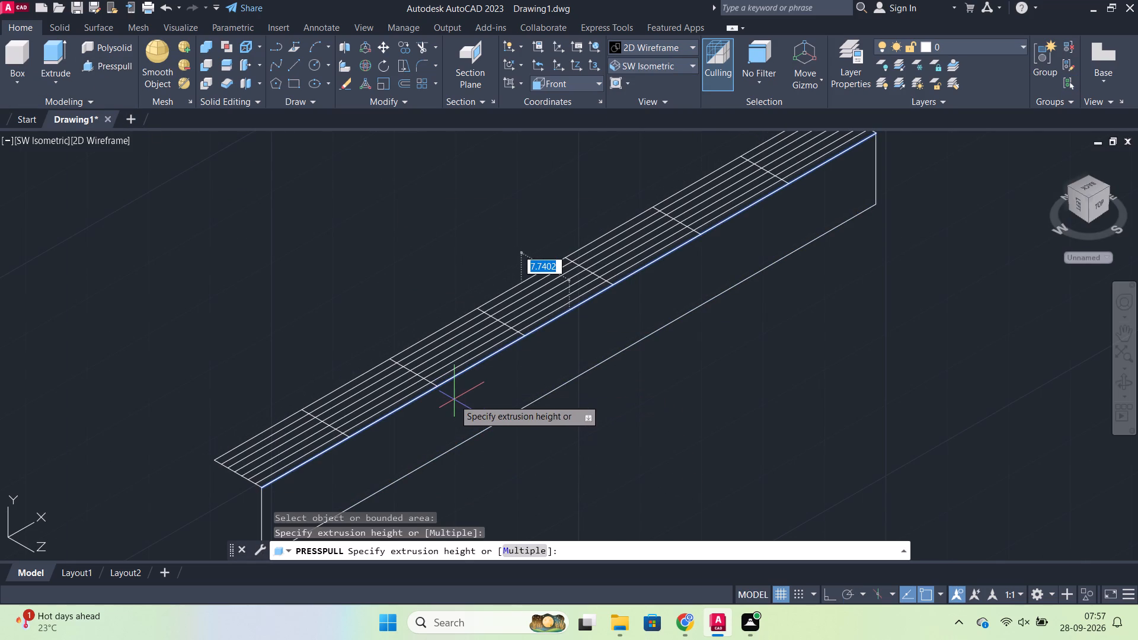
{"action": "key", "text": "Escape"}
Presspull the area inside the rectangle by 30 into a solid block.
{"action": "left_click", "coordinate": [115, 67]}
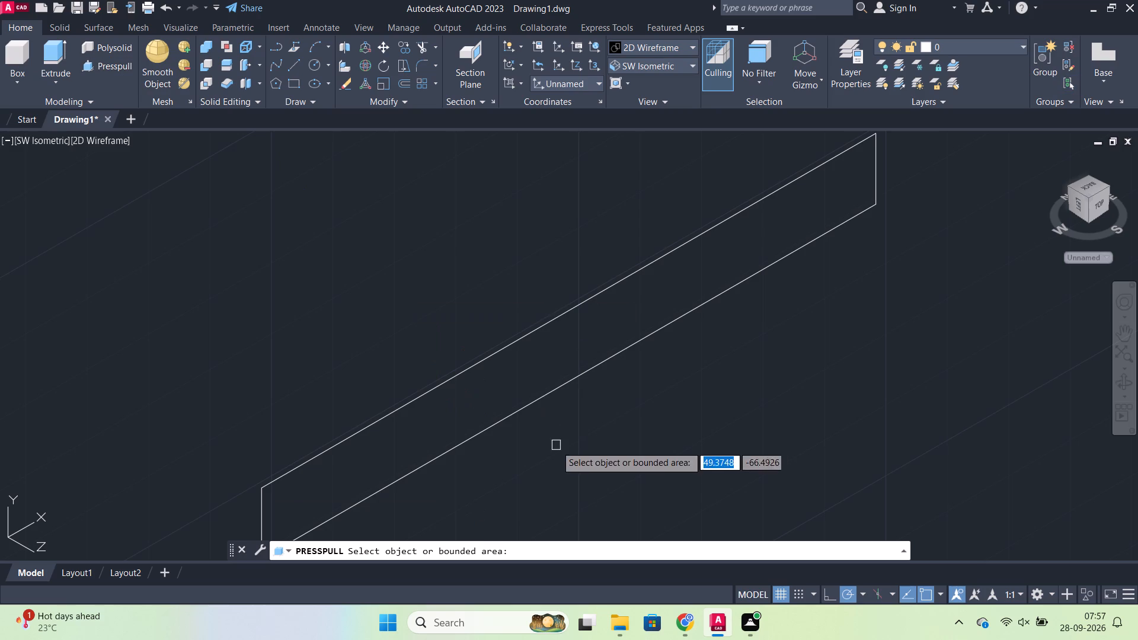
{"action": "left_click", "coordinate": [505, 407]}
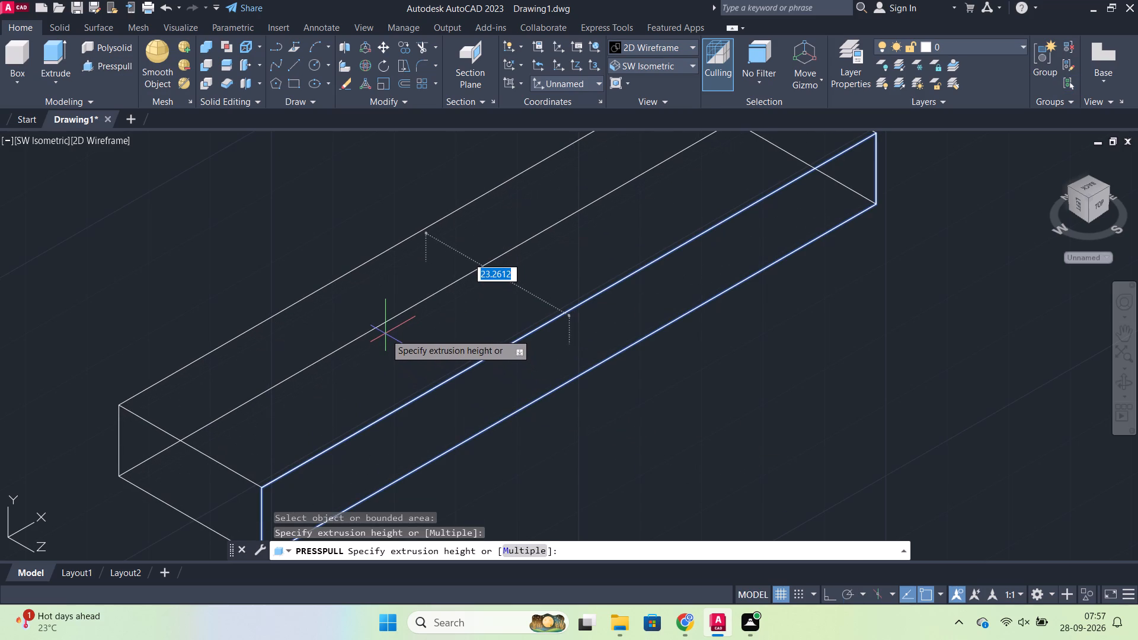
{"action": "type", "text": "30"}
{"action": "key", "text": "Return"}
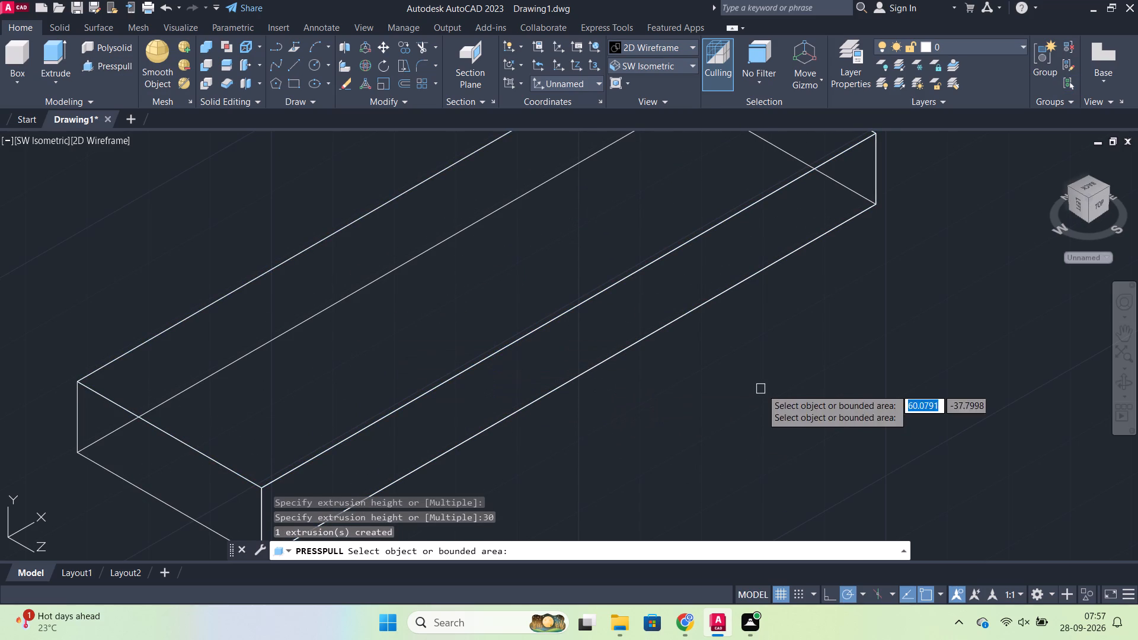
{"action": "key", "text": "Escape"}
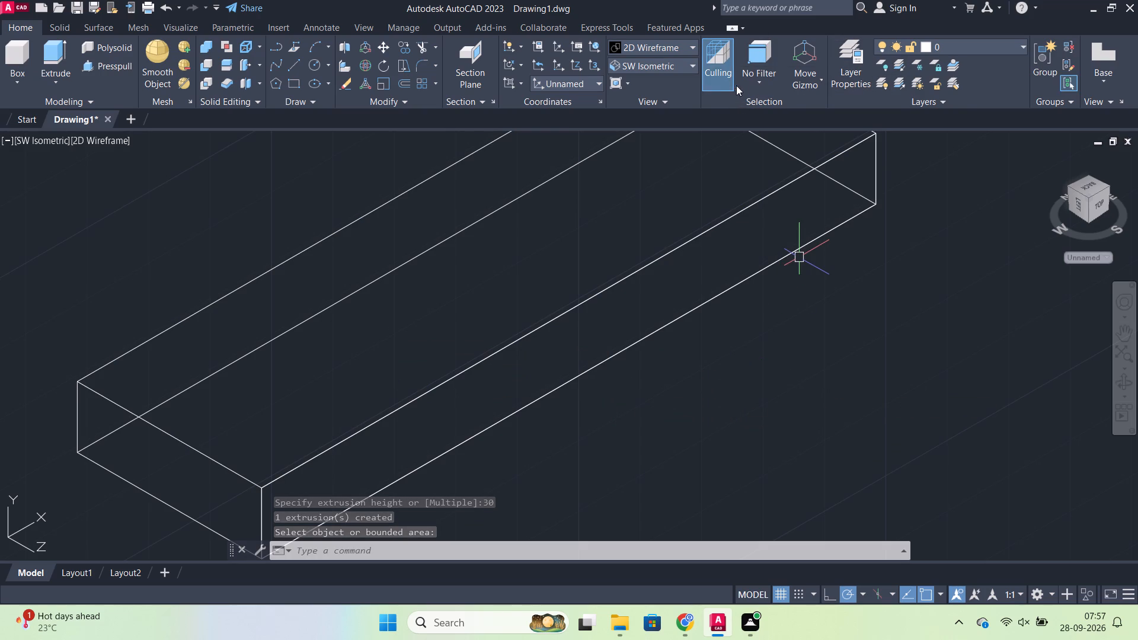
Display the block in the Shades of Gray visual style with the grid turned off.
{"action": "left_click", "coordinate": [658, 46]}
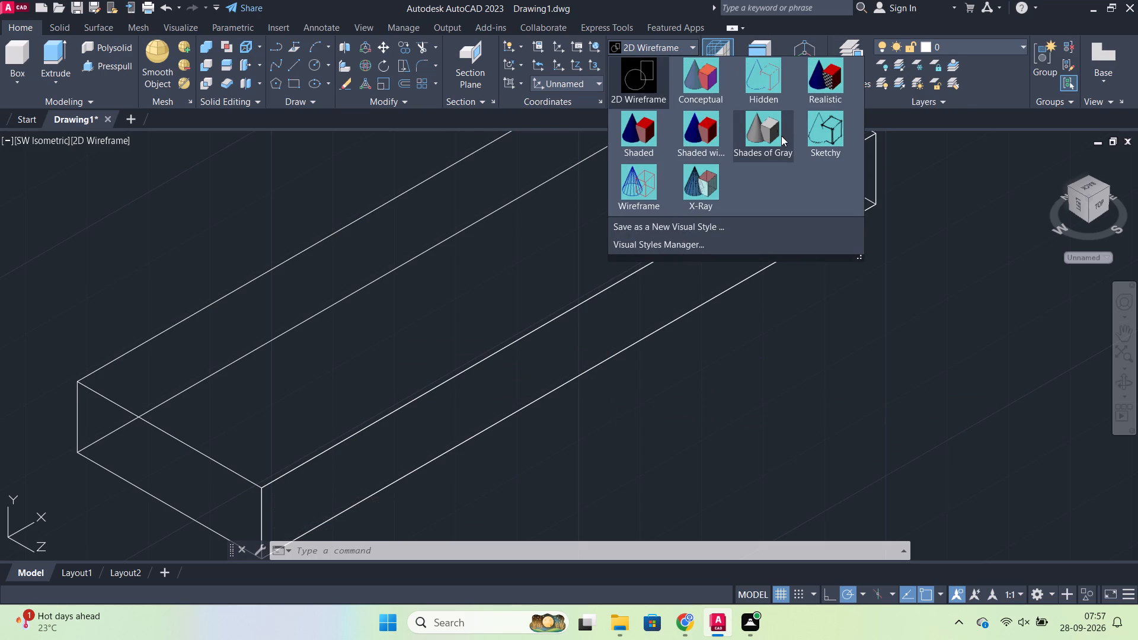
{"action": "left_click", "coordinate": [775, 126]}
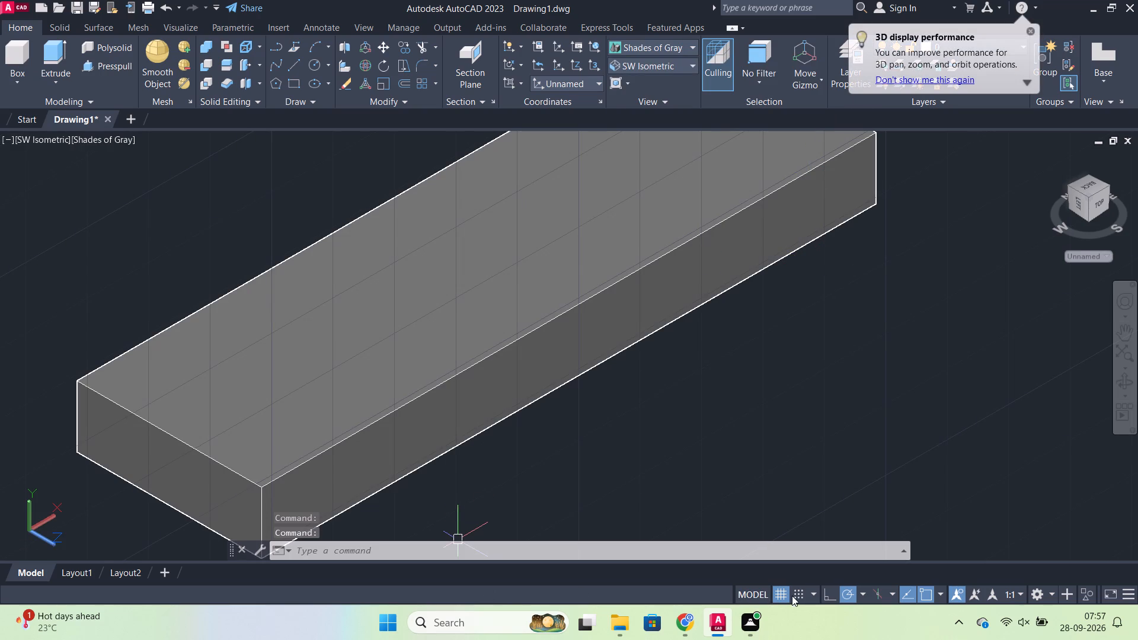
{"action": "left_click", "coordinate": [777, 592]}
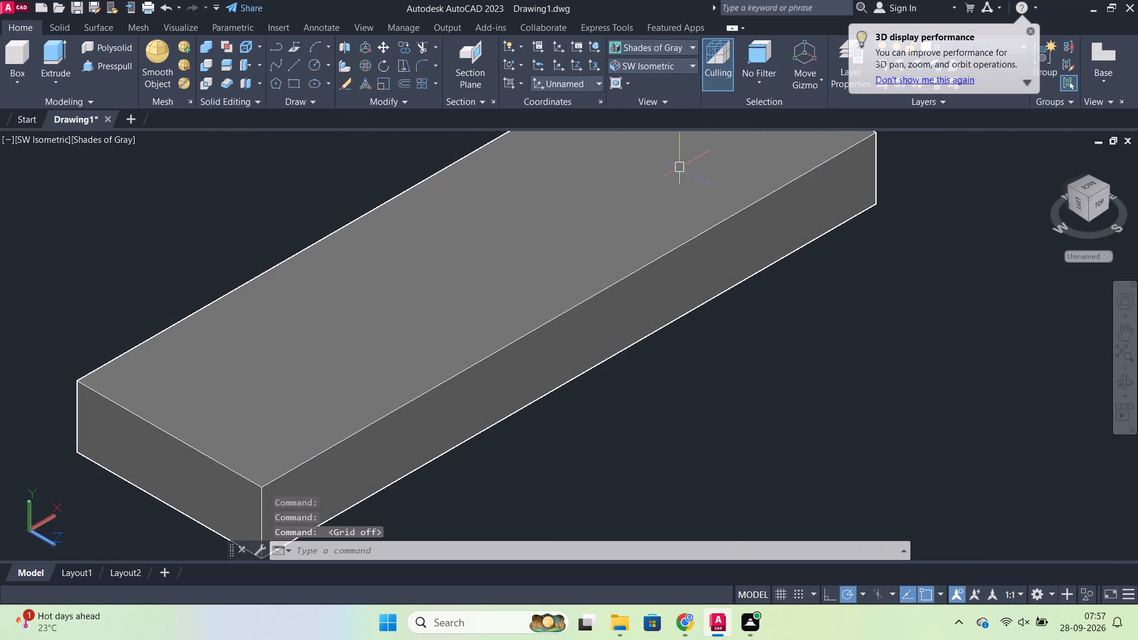
Change the view of the block to Top.
{"action": "scroll", "coordinate": [729, 233], "scroll_direction": "down", "scroll_amount": 2}
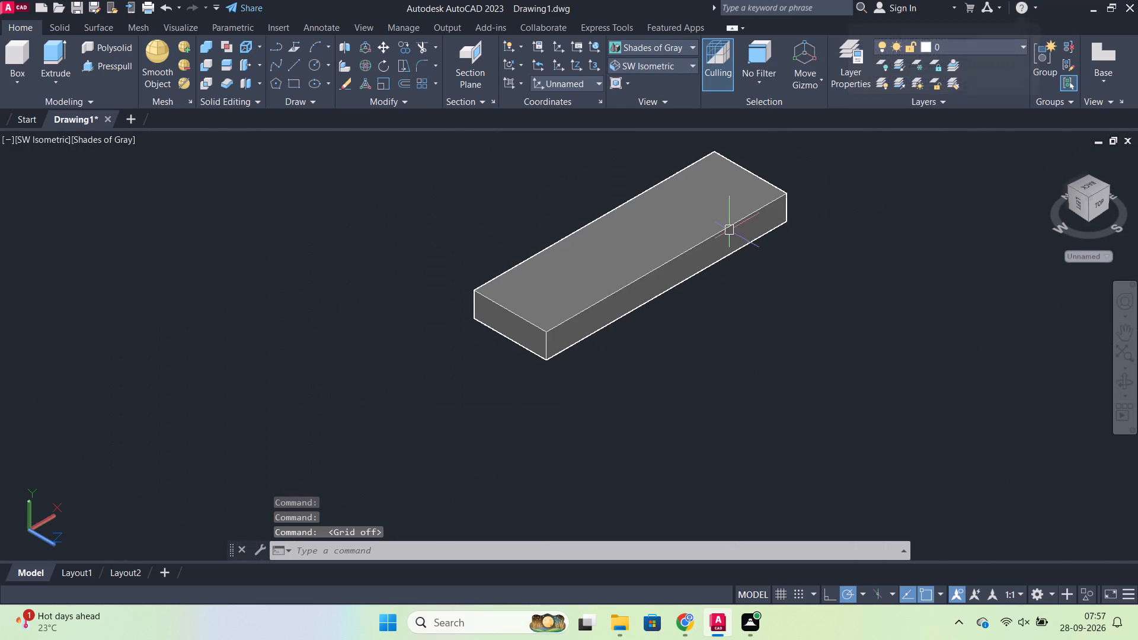
{"action": "left_click", "coordinate": [645, 66]}
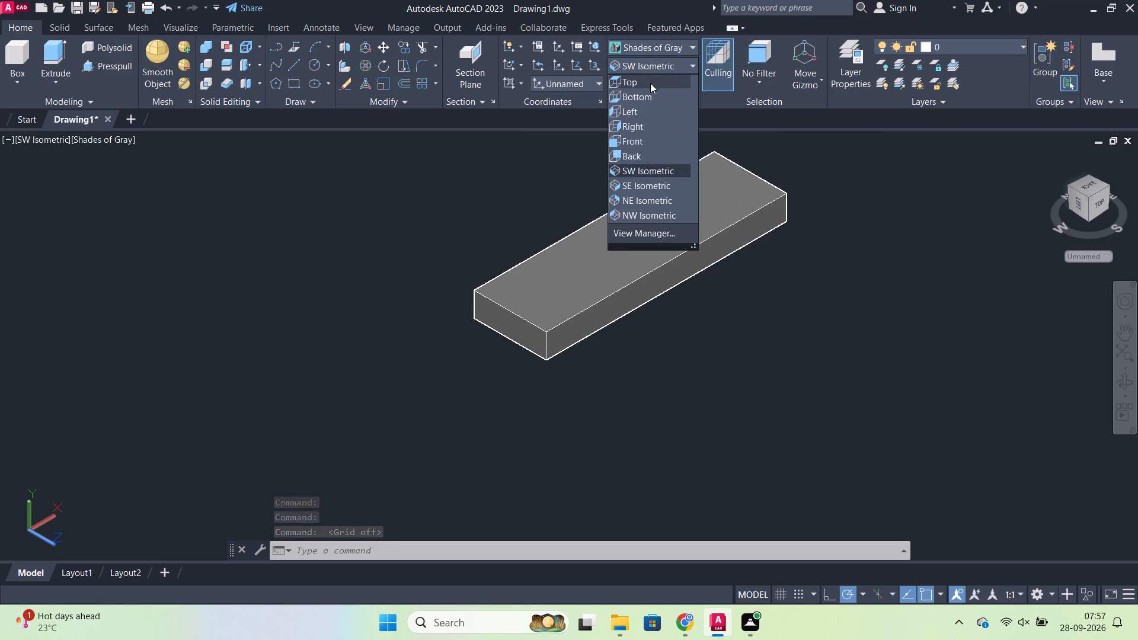
{"action": "left_click", "coordinate": [648, 81]}
Start a centre-point circle for the top face of the block.
{"action": "scroll", "coordinate": [743, 277], "scroll_direction": "down", "scroll_amount": 2}
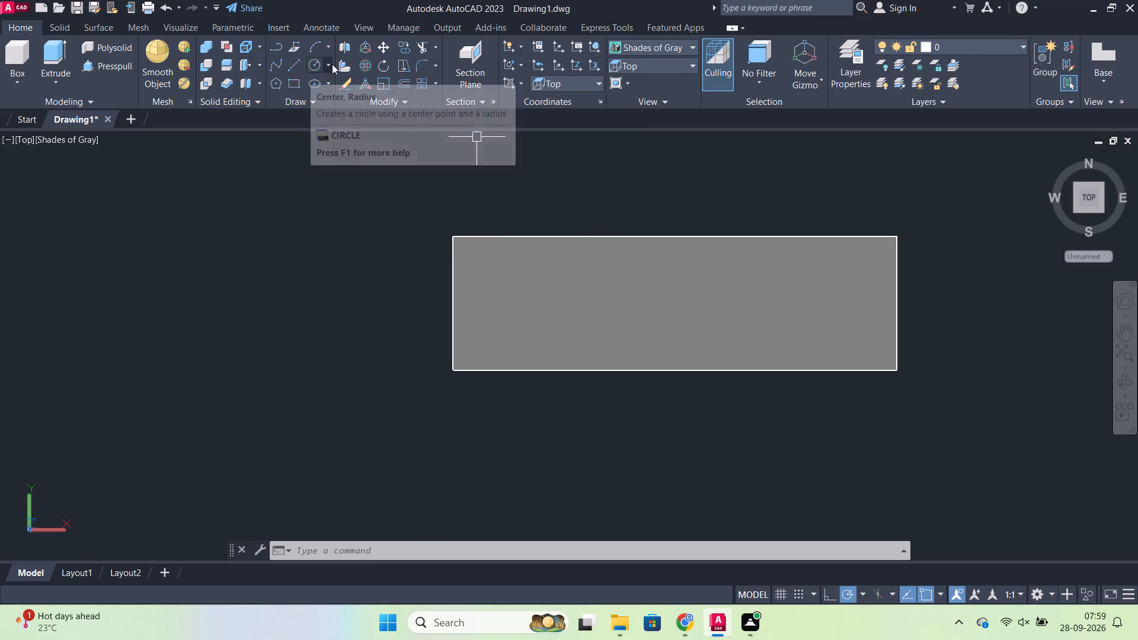
{"action": "left_click", "coordinate": [332, 64]}
{"action": "left_click", "coordinate": [353, 114]}
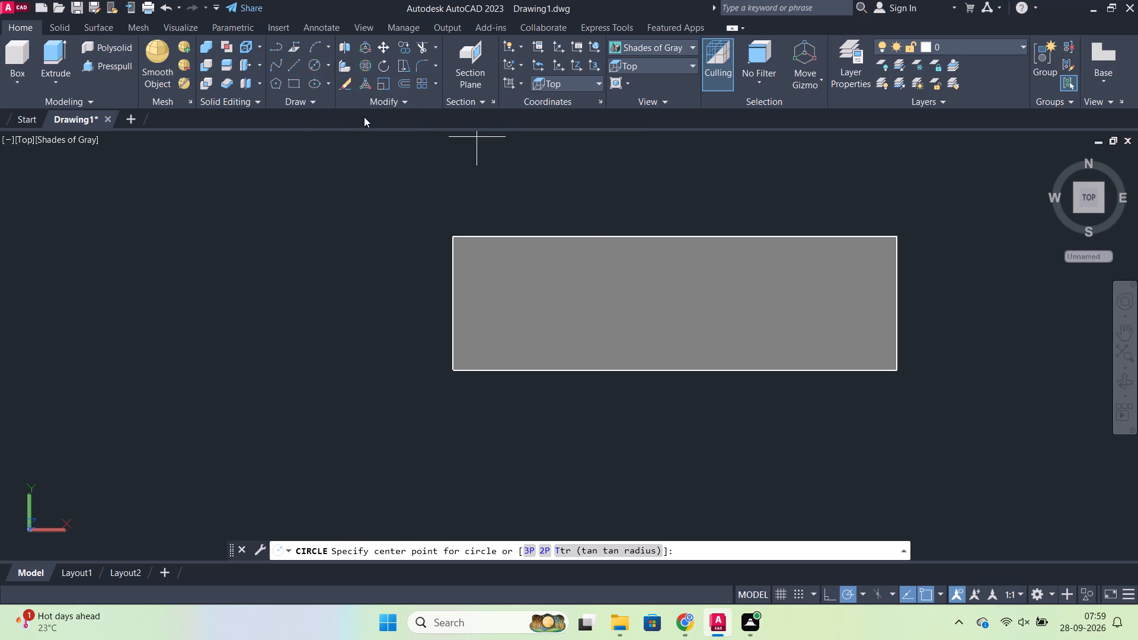
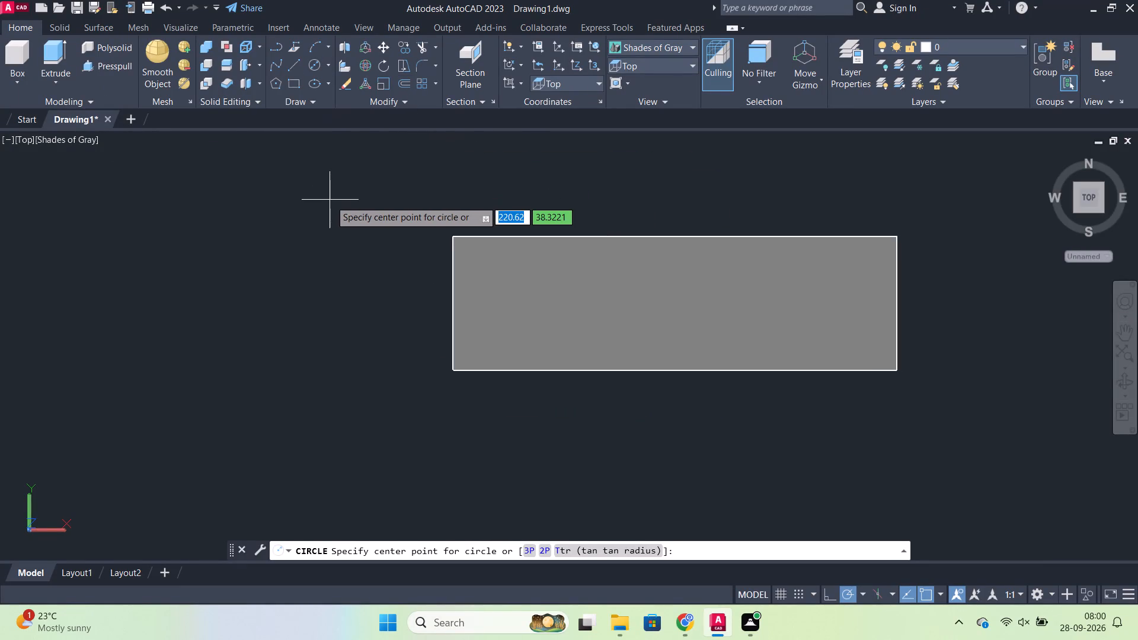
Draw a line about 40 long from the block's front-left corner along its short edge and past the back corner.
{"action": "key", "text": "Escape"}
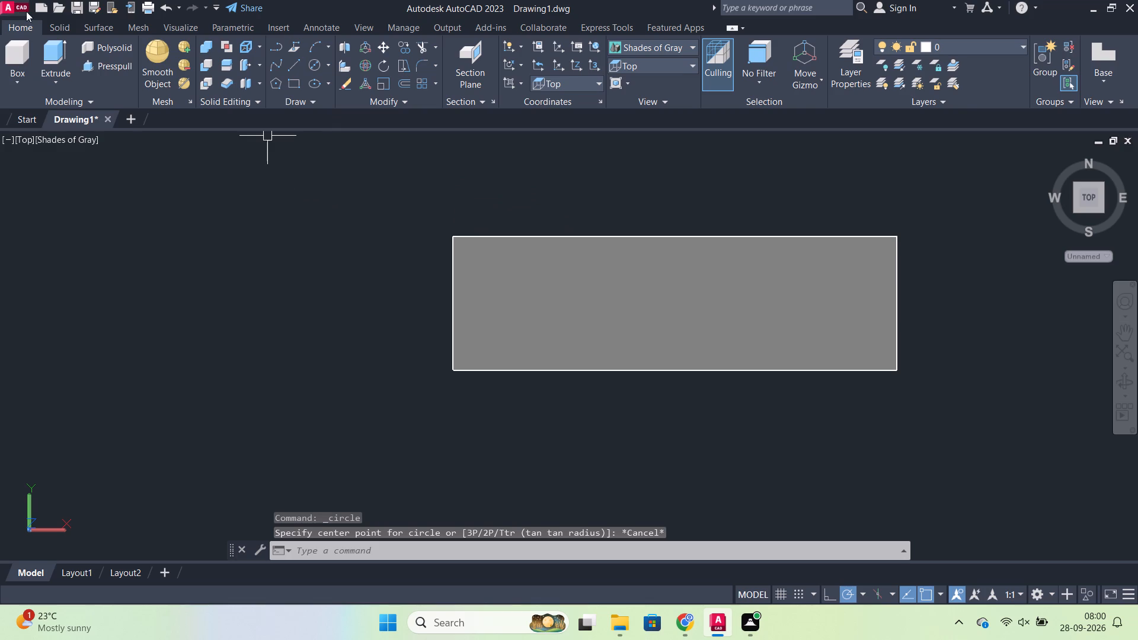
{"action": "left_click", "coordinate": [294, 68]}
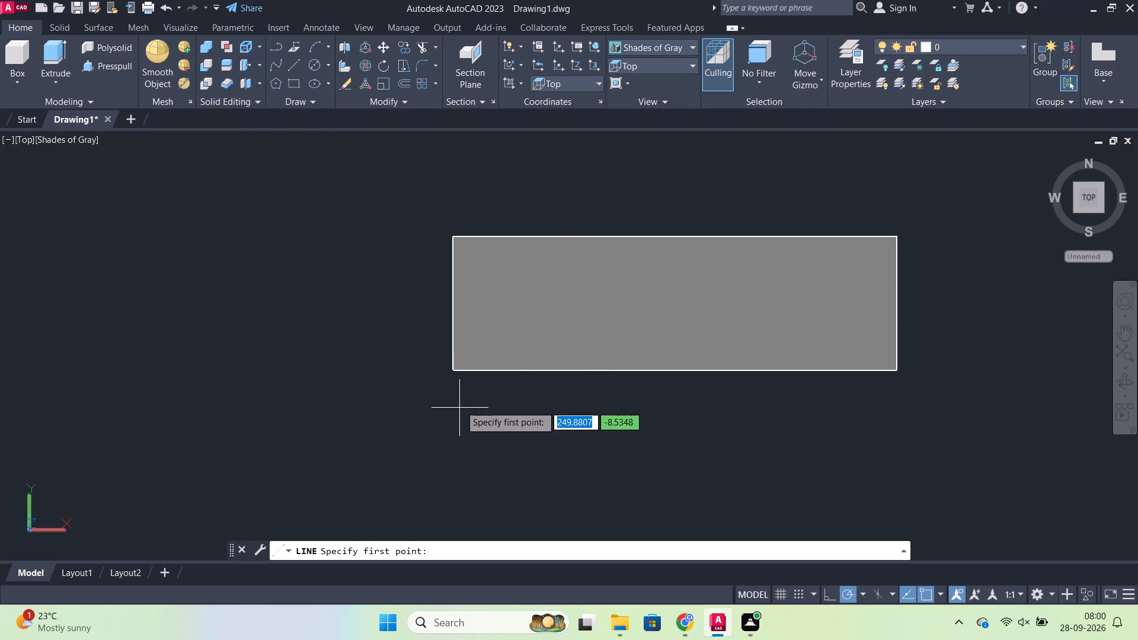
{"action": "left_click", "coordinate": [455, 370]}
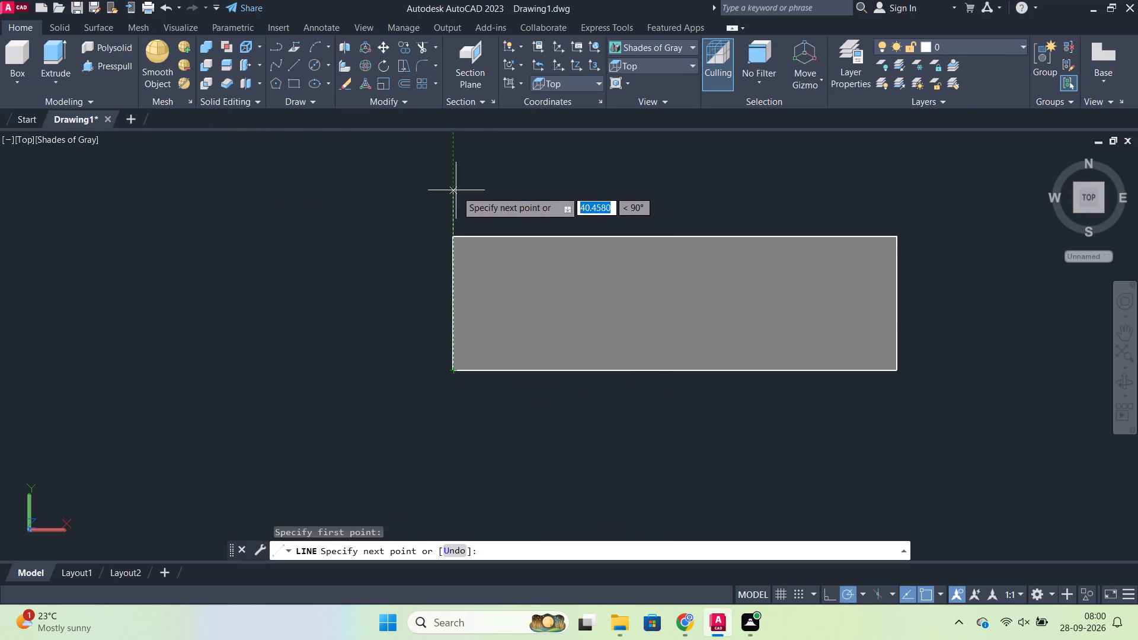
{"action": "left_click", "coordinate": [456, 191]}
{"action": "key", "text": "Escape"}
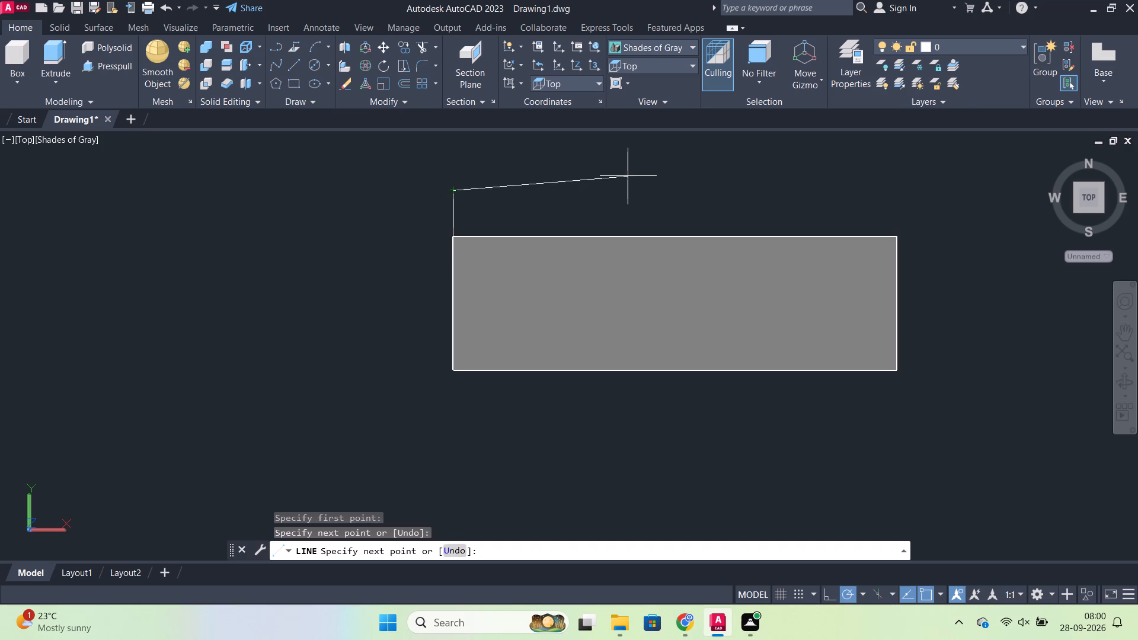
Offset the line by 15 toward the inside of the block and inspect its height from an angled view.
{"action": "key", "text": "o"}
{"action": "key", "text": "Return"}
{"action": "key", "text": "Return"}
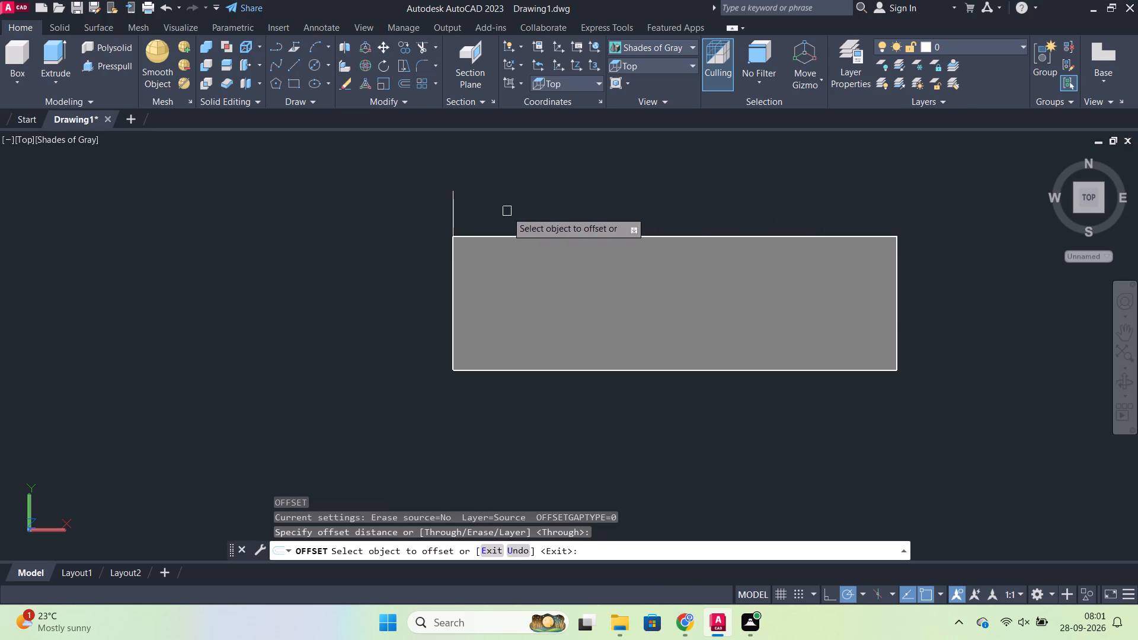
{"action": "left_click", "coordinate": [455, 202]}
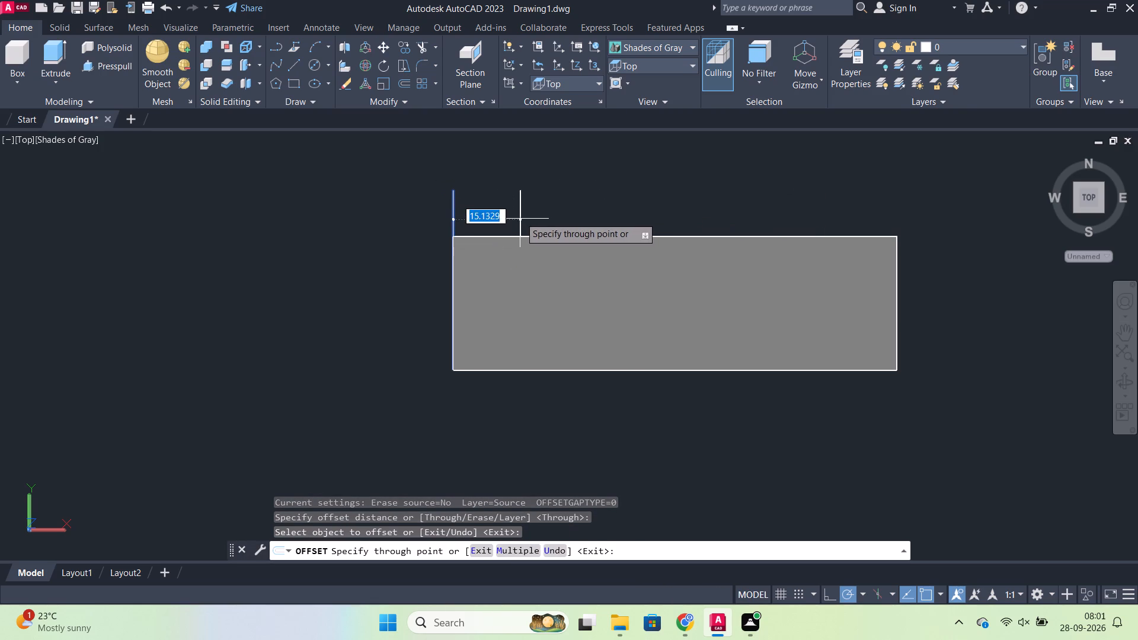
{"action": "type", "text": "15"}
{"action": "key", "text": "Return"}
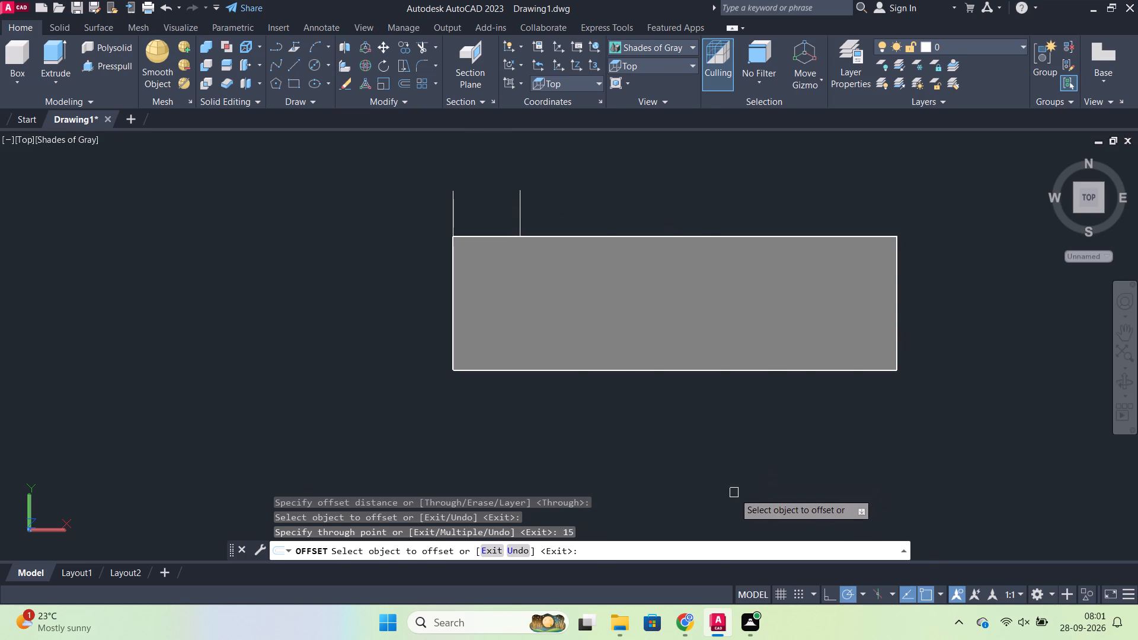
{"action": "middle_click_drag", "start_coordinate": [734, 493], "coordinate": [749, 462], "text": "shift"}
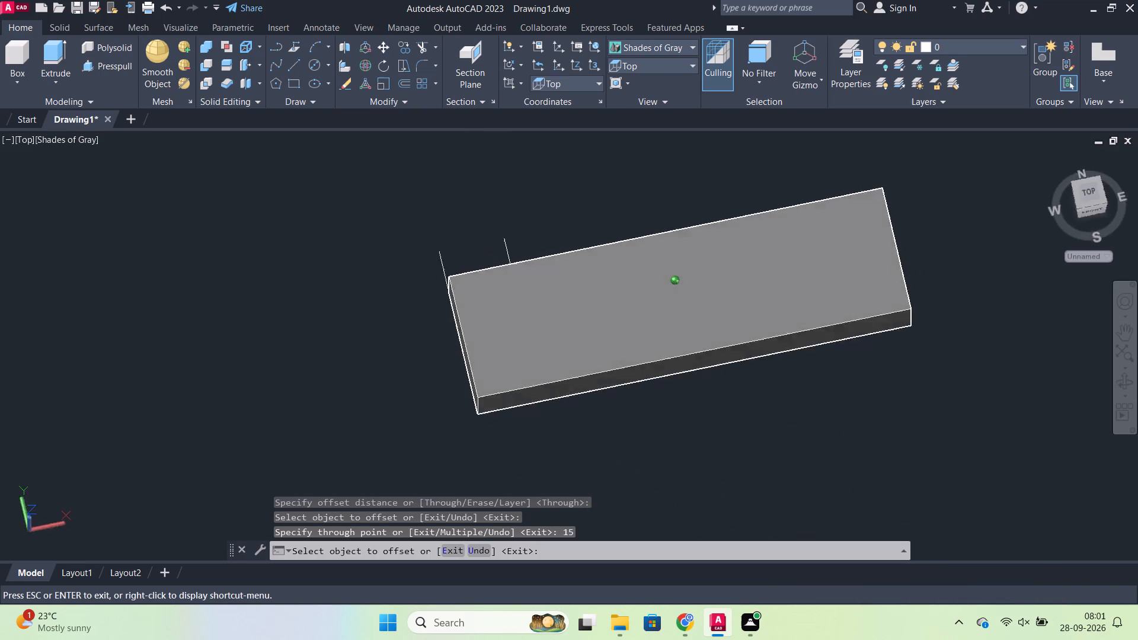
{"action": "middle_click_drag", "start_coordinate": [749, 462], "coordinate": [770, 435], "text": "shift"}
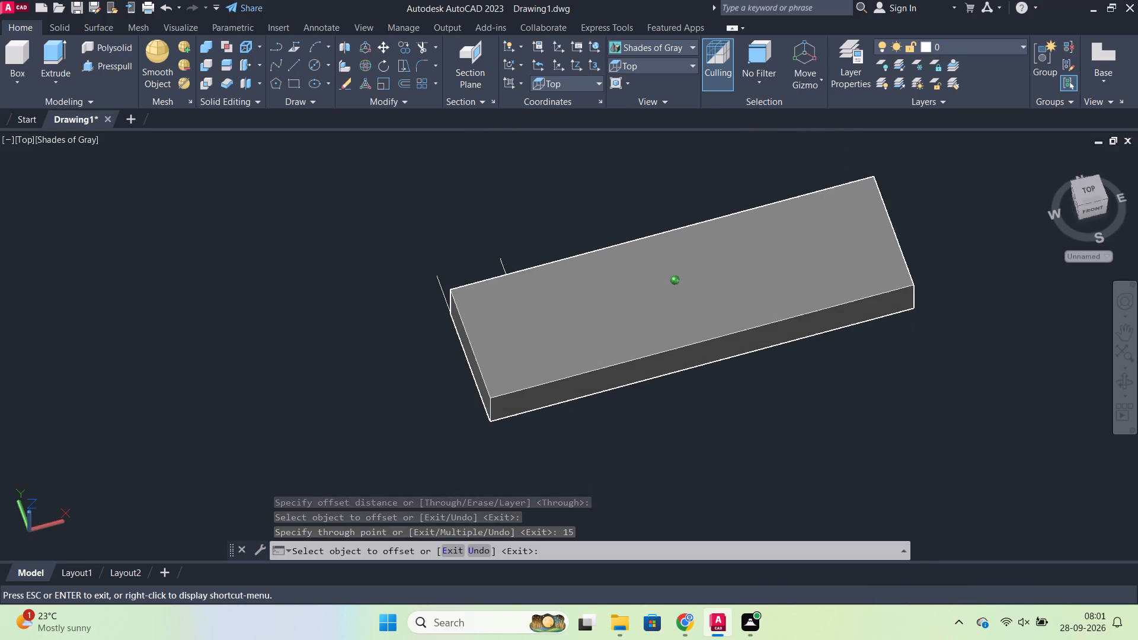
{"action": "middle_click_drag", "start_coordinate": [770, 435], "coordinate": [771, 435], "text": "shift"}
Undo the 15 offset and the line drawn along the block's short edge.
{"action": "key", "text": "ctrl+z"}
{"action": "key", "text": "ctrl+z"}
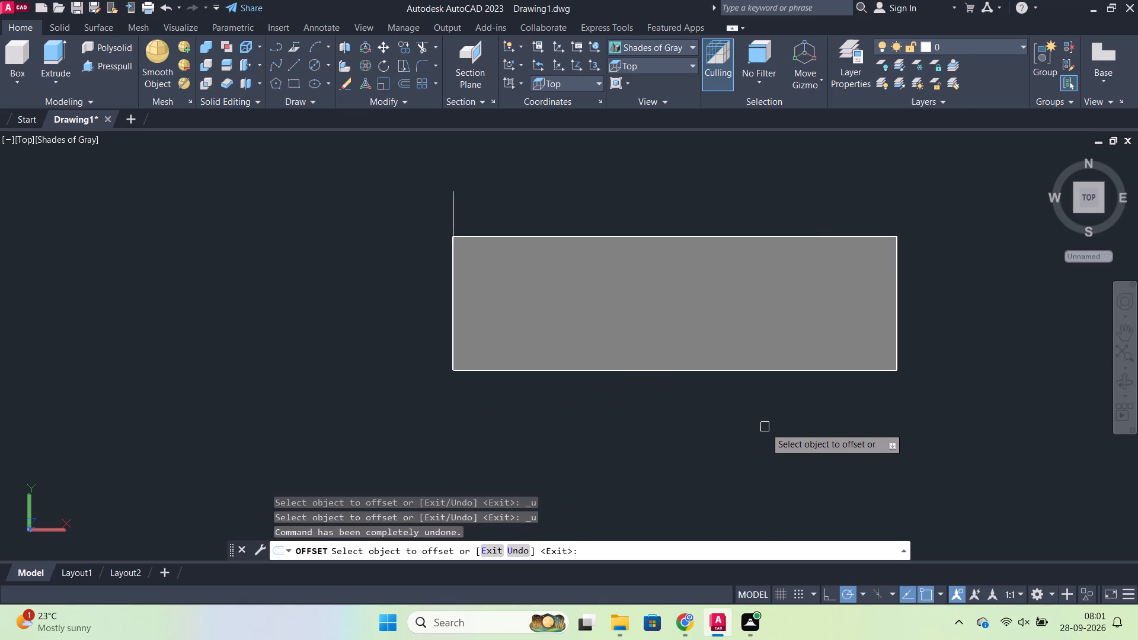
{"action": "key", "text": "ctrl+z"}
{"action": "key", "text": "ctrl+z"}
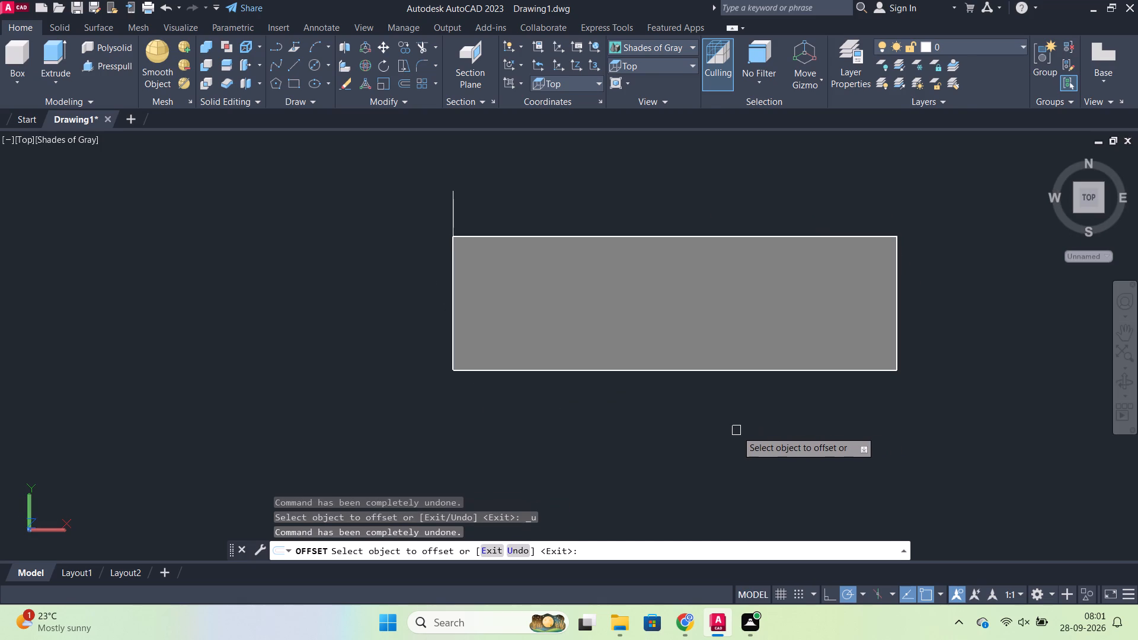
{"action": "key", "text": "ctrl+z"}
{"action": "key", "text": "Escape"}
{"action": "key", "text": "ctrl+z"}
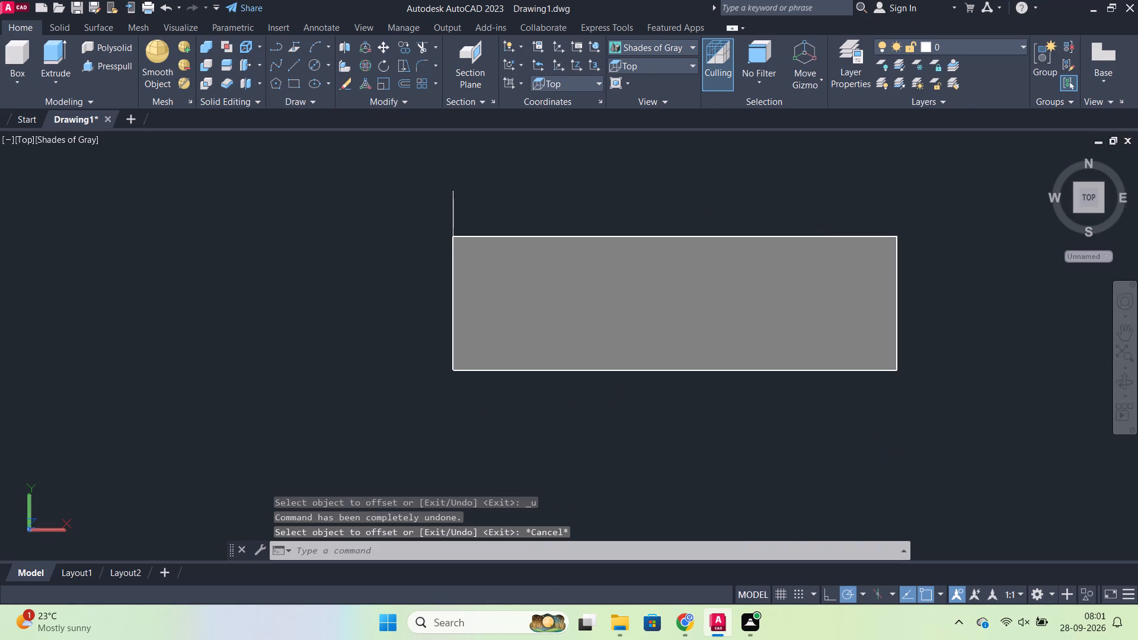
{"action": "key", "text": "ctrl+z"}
In an angled view, draw a line about 65 long from the top face's front-left corner along its short edge and past the back corner.
{"action": "middle_click_drag", "start_coordinate": [716, 420], "coordinate": [745, 393], "text": "shift"}
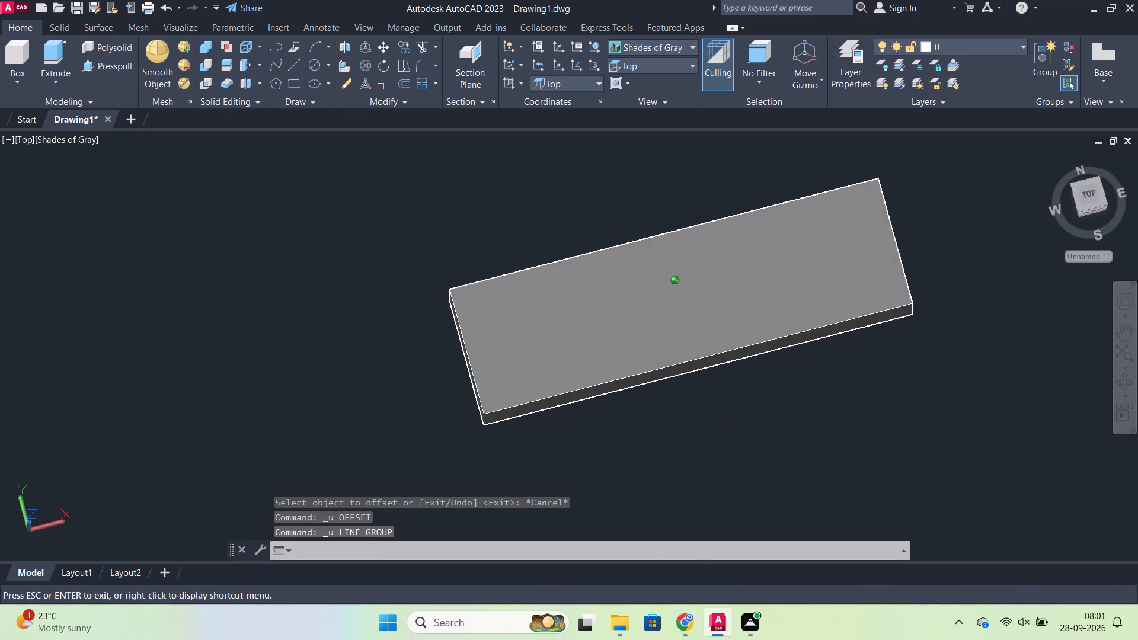
{"action": "middle_click_drag", "start_coordinate": [745, 393], "coordinate": [746, 390], "text": "shift"}
{"action": "scroll", "coordinate": [746, 390], "scroll_direction": "down", "scroll_amount": 1}
{"action": "middle_click_drag", "start_coordinate": [721, 416], "coordinate": [743, 380]}
{"action": "scroll", "coordinate": [744, 380], "scroll_direction": "up", "scroll_amount": 2}
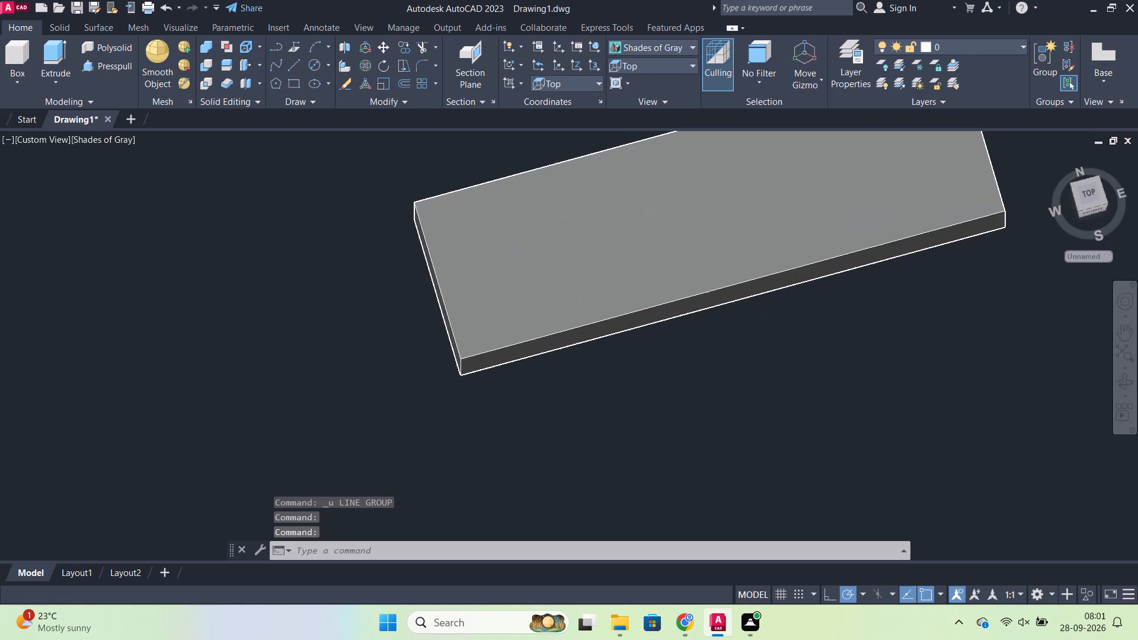
{"action": "scroll", "coordinate": [730, 383], "scroll_direction": "down", "scroll_amount": 1}
{"action": "middle_click_drag", "start_coordinate": [730, 383], "coordinate": [676, 409]}
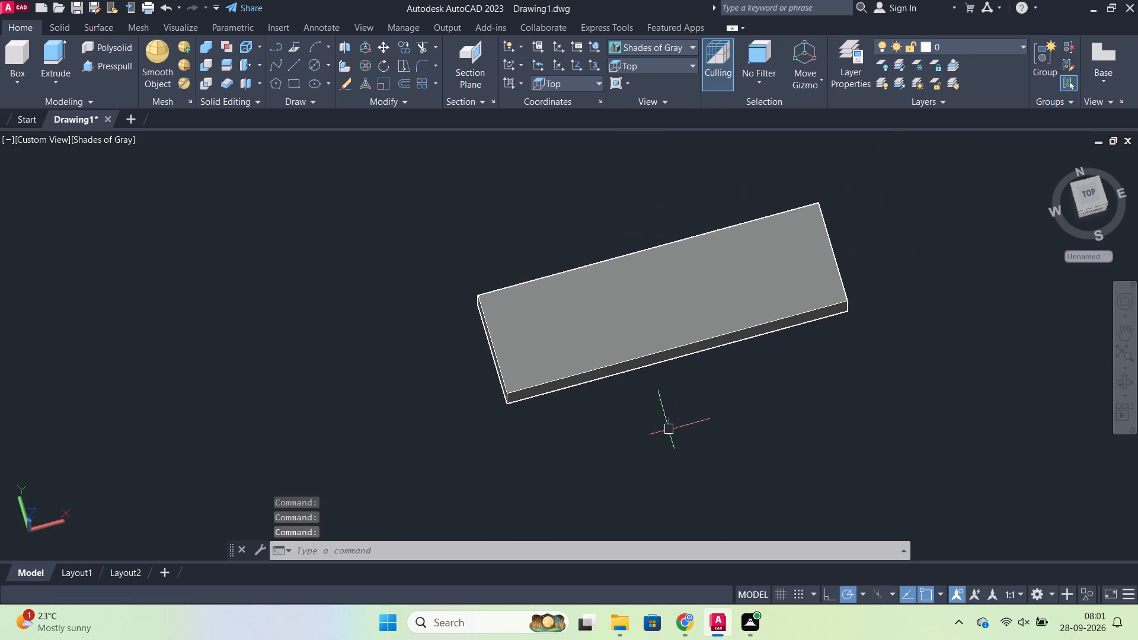
{"action": "middle_click_drag", "start_coordinate": [684, 438], "coordinate": [702, 402], "text": "shift"}
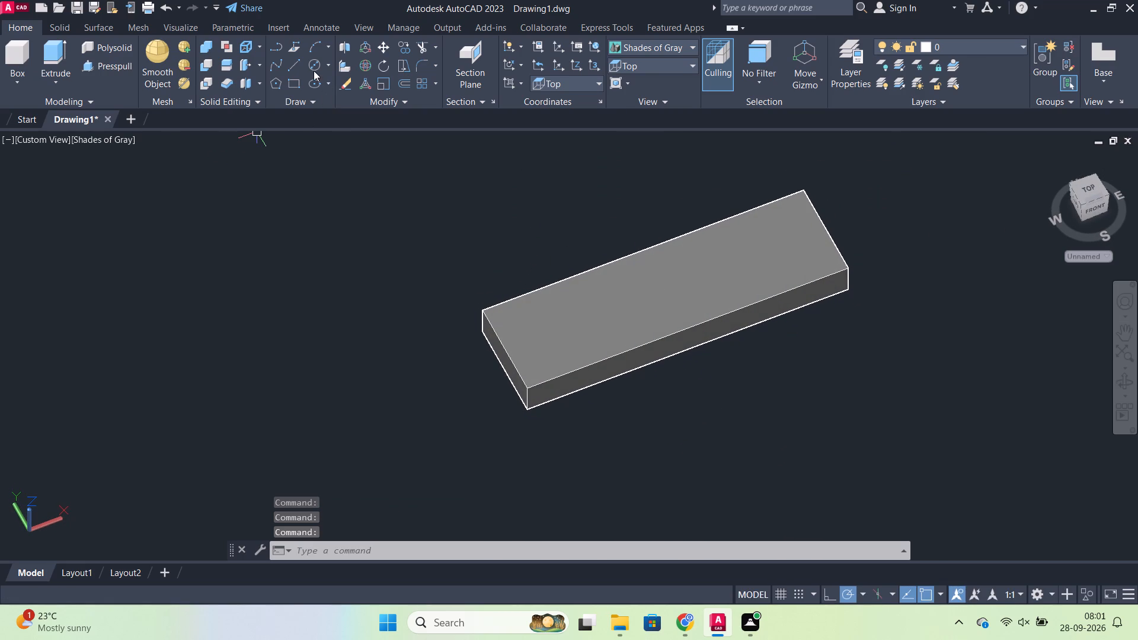
{"action": "left_click", "coordinate": [289, 65]}
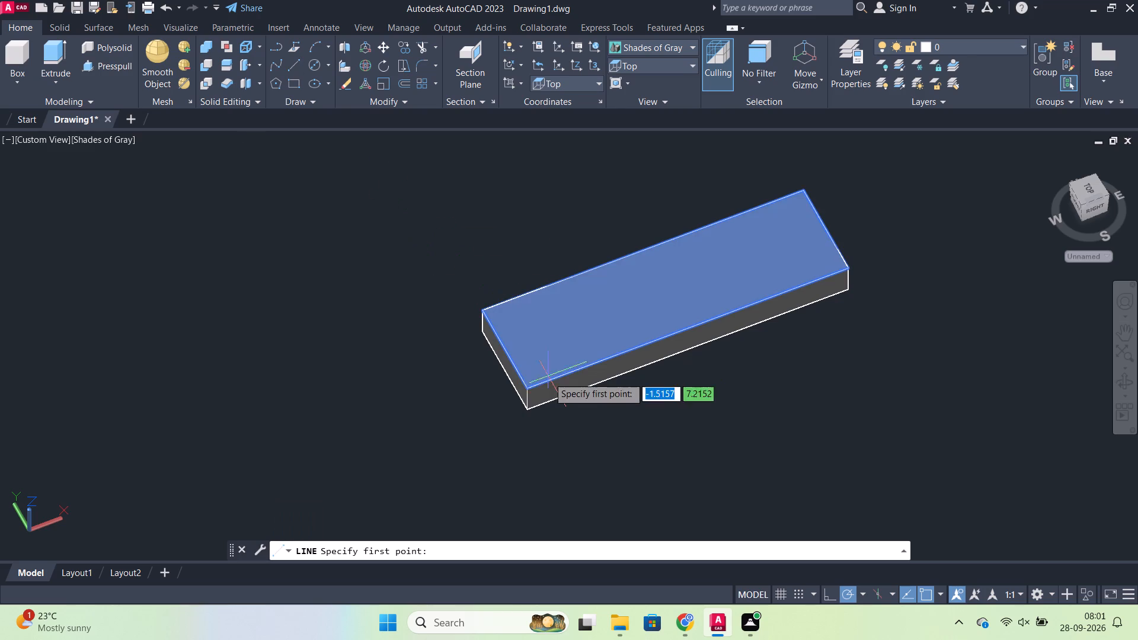
{"action": "left_click", "coordinate": [529, 389]}
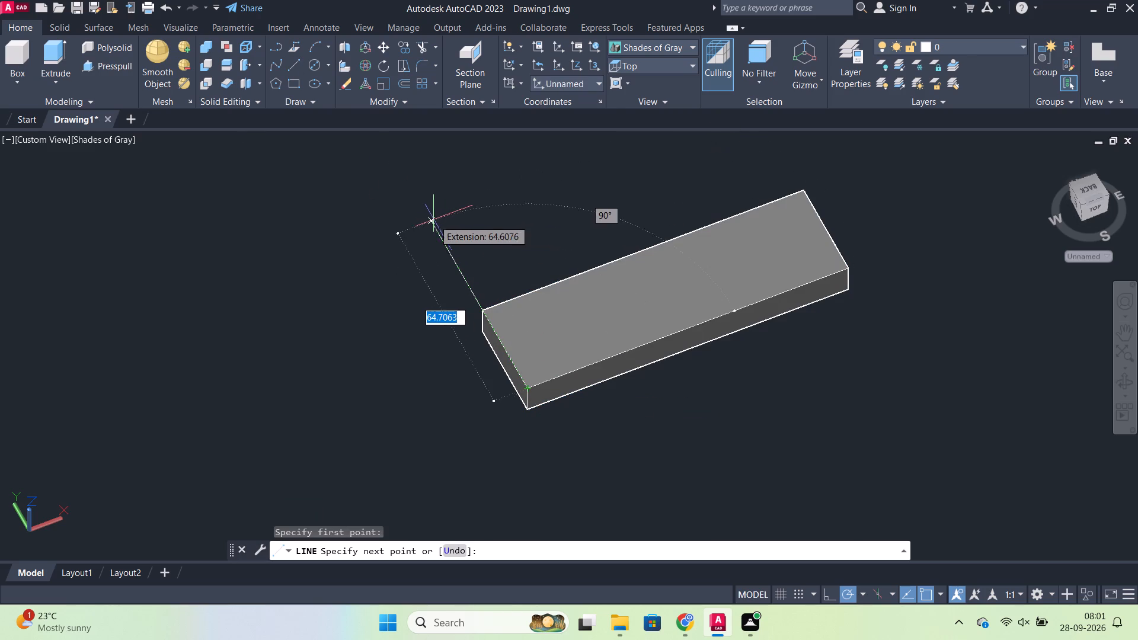
{"action": "left_click", "coordinate": [433, 220]}
{"action": "key", "text": "Escape"}
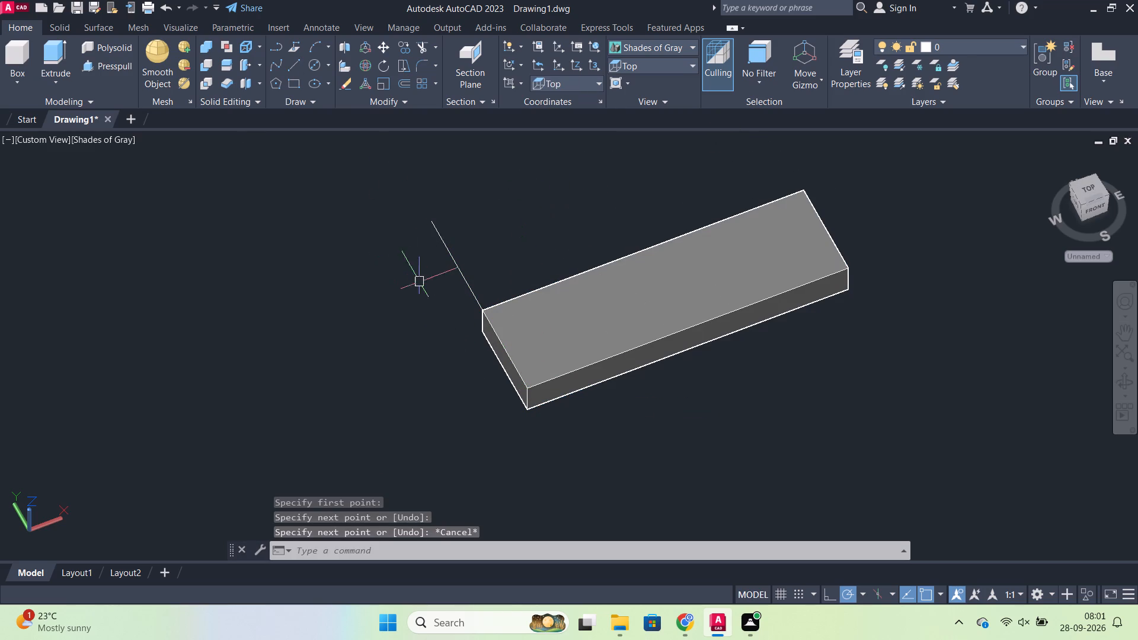
Offset the short-edge line by 15 inward across the block's top face.
{"action": "left_click", "coordinate": [462, 265]}
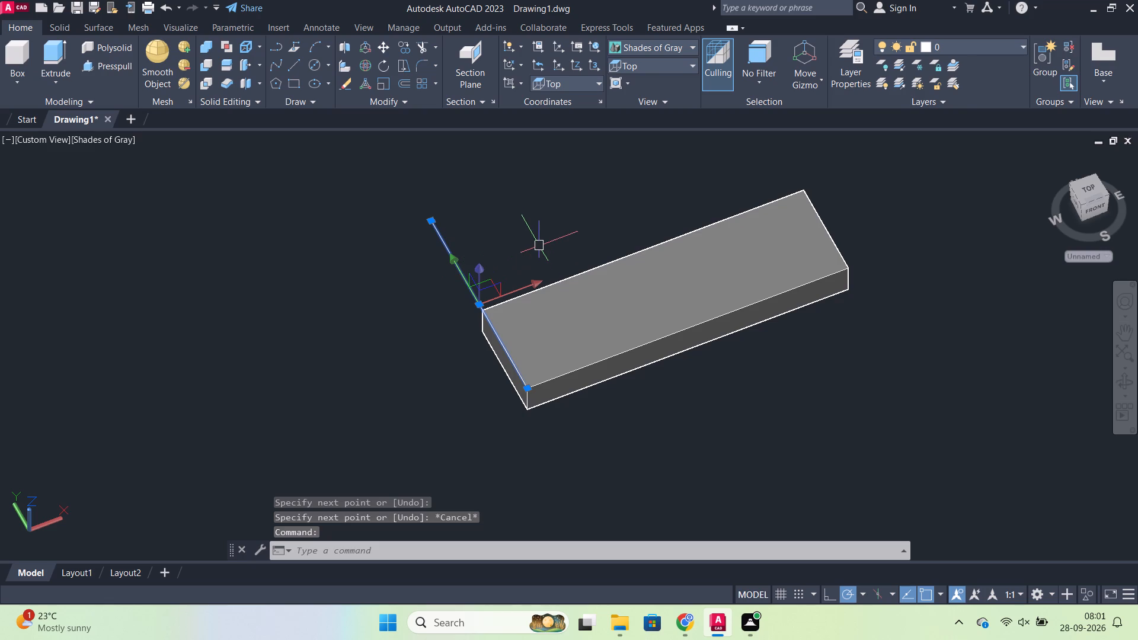
{"action": "key", "text": "o"}
{"action": "key", "text": "Return"}
{"action": "key", "text": "Return"}
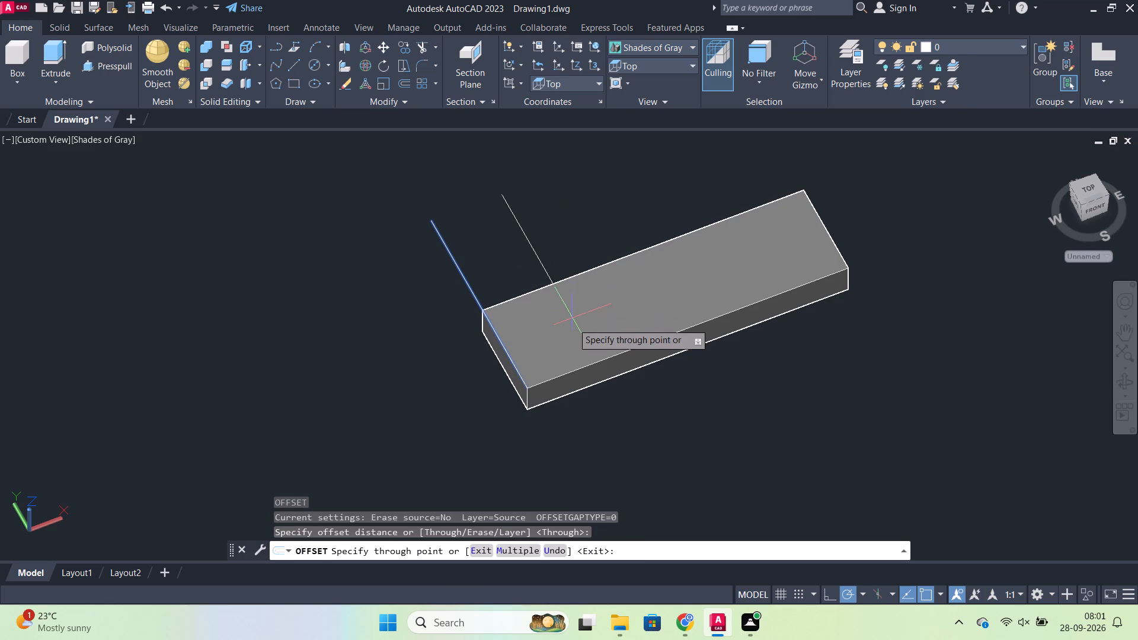
{"action": "type", "text": "15"}
{"action": "key", "text": "Return"}
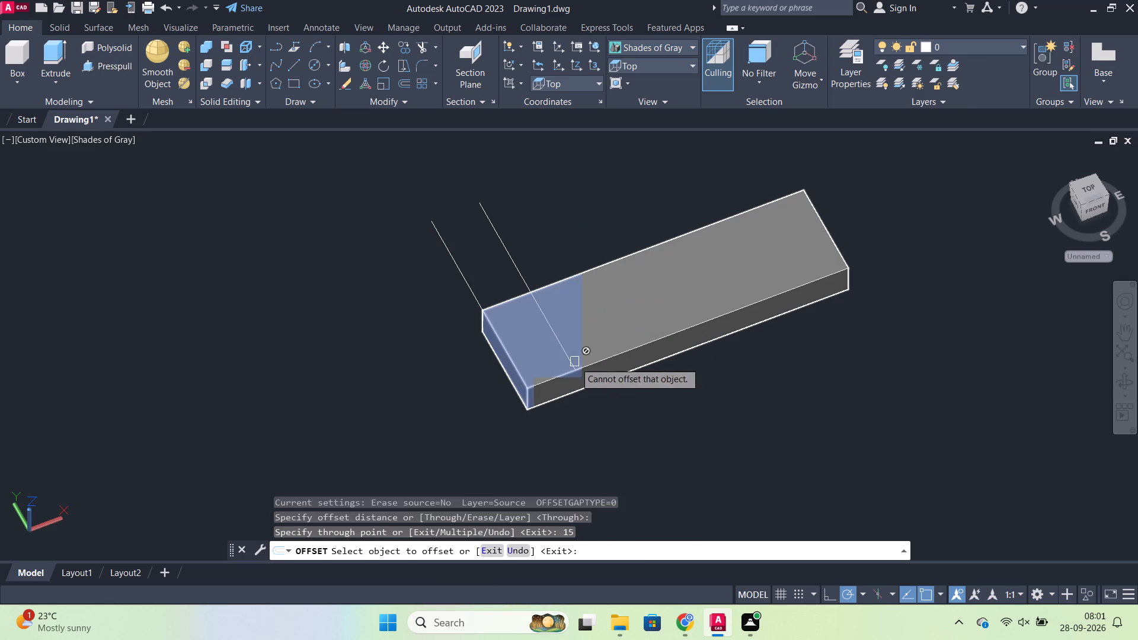
{"action": "key", "text": "Escape"}
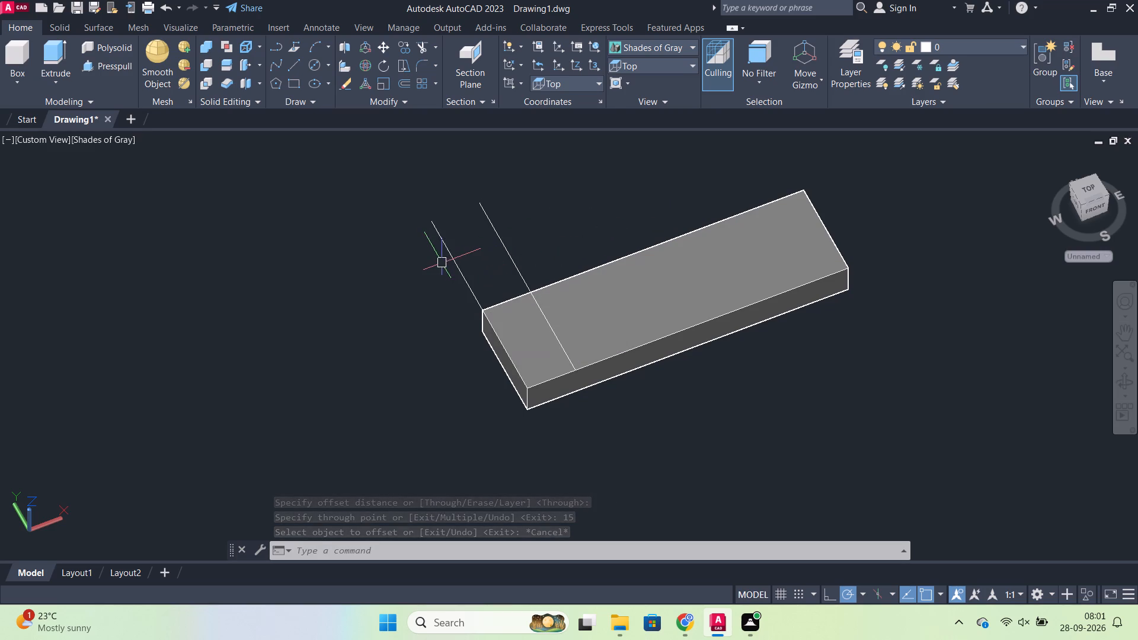
Draw a line about 30 long across the top face from the midpoint of its front long edge to the opposite edge.
{"action": "left_click", "coordinate": [297, 68]}
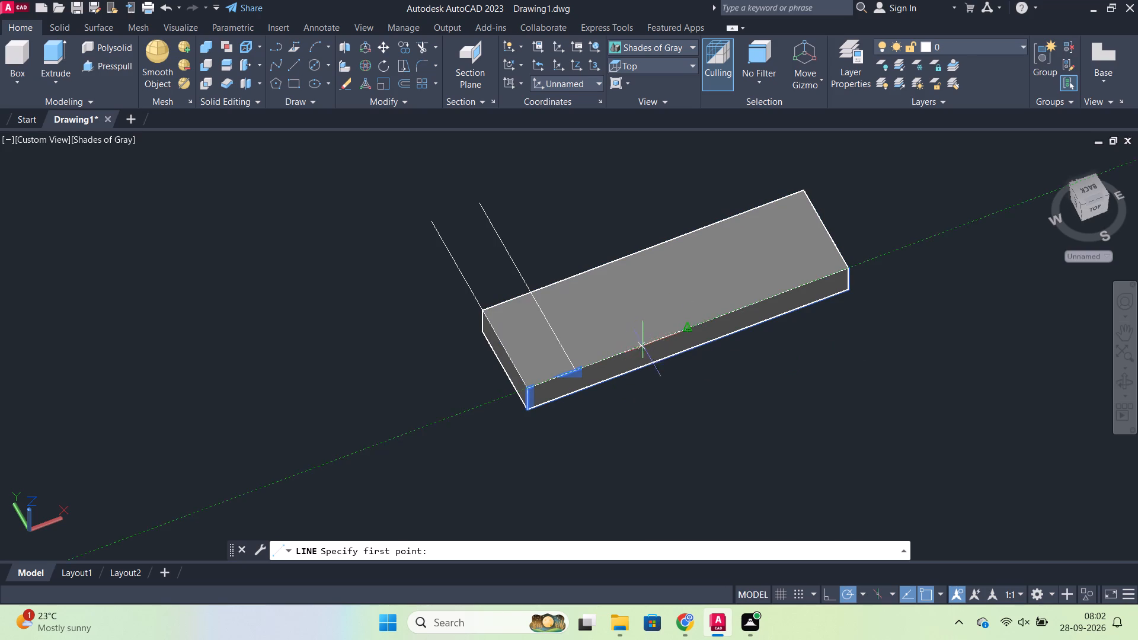
{"action": "left_click_drag", "start_coordinate": [692, 328], "coordinate": [680, 312]}
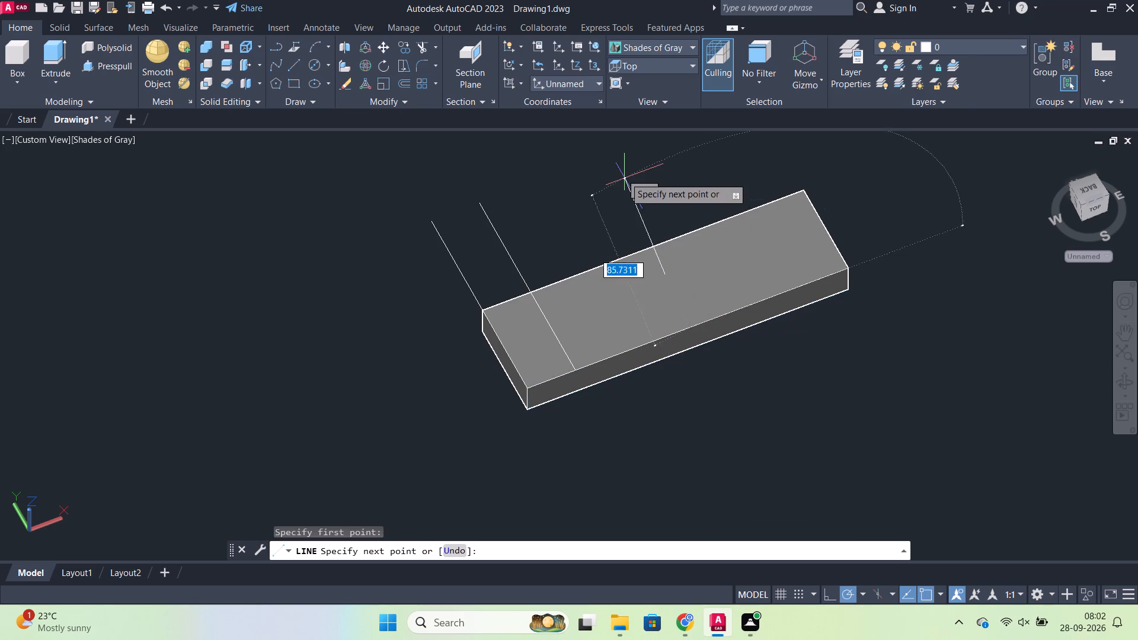
{"action": "left_click", "coordinate": [644, 251]}
{"action": "key", "text": "Escape"}
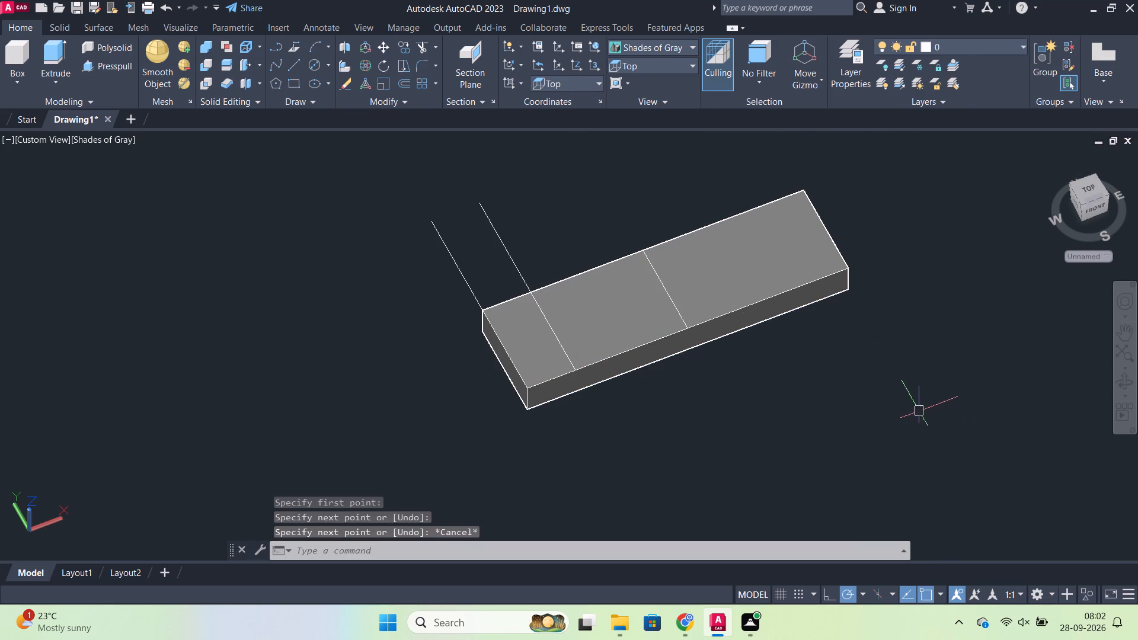
{"action": "left_click", "coordinate": [504, 255]}
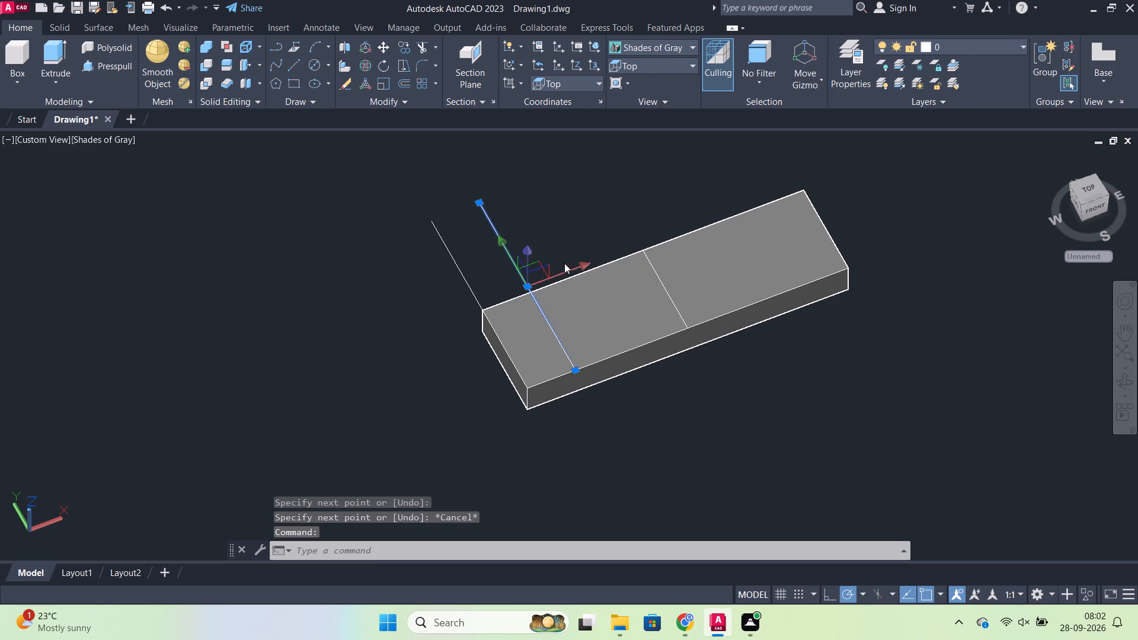
{"action": "key", "text": "Escape"}
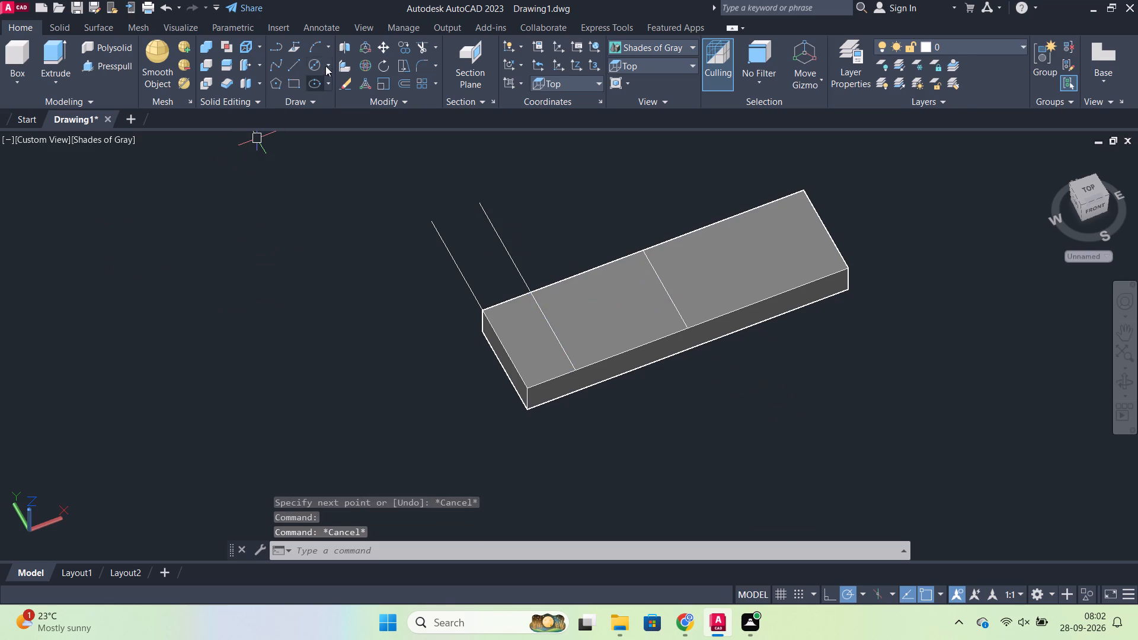
Draw a line from the top face's front-left corner along its front long edge, extending past the far end of the block.
{"action": "left_click", "coordinate": [294, 62]}
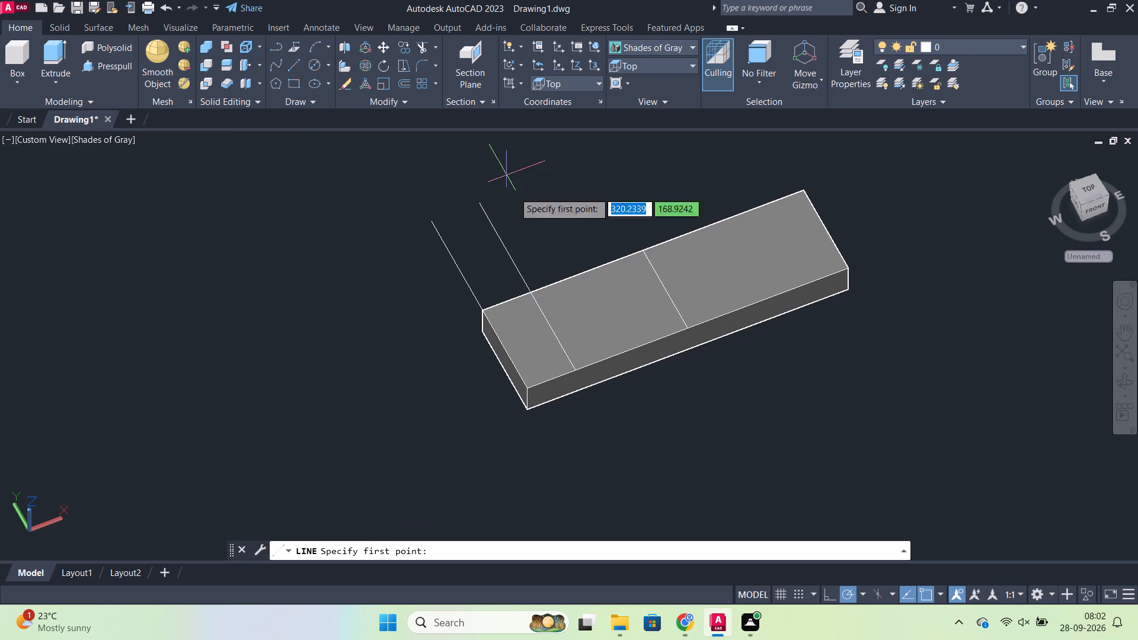
{"action": "left_click", "coordinate": [529, 388]}
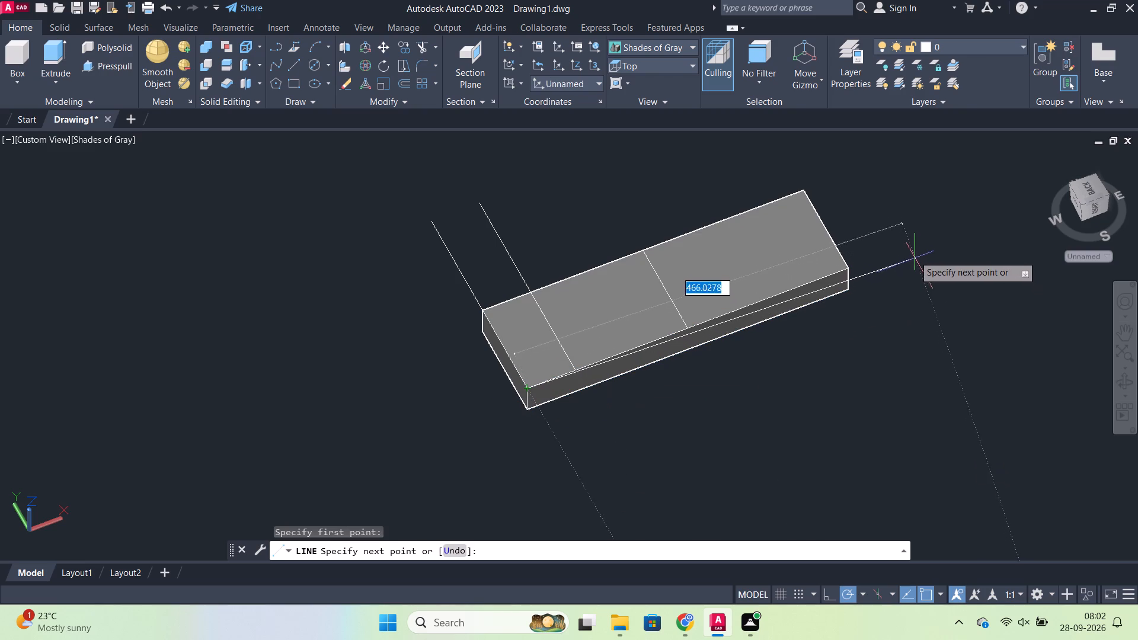
{"action": "left_click", "coordinate": [902, 246]}
{"action": "key", "text": "Escape"}
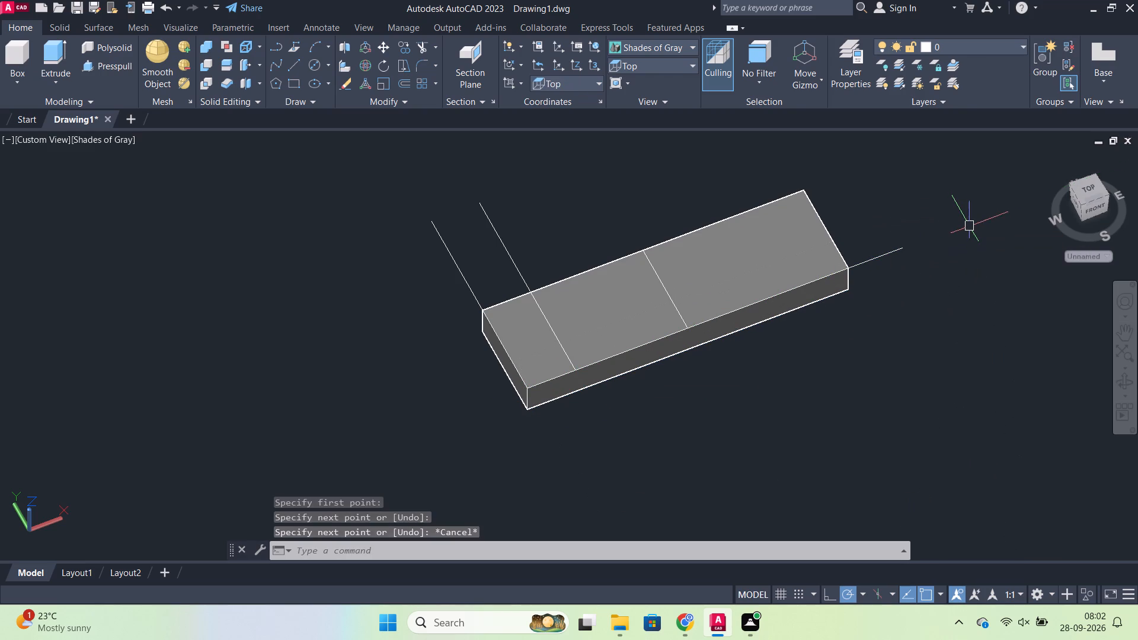
Offset the front long-edge line by 15 inward across the top face.
{"action": "key", "text": "o"}
{"action": "key", "text": "Return"}
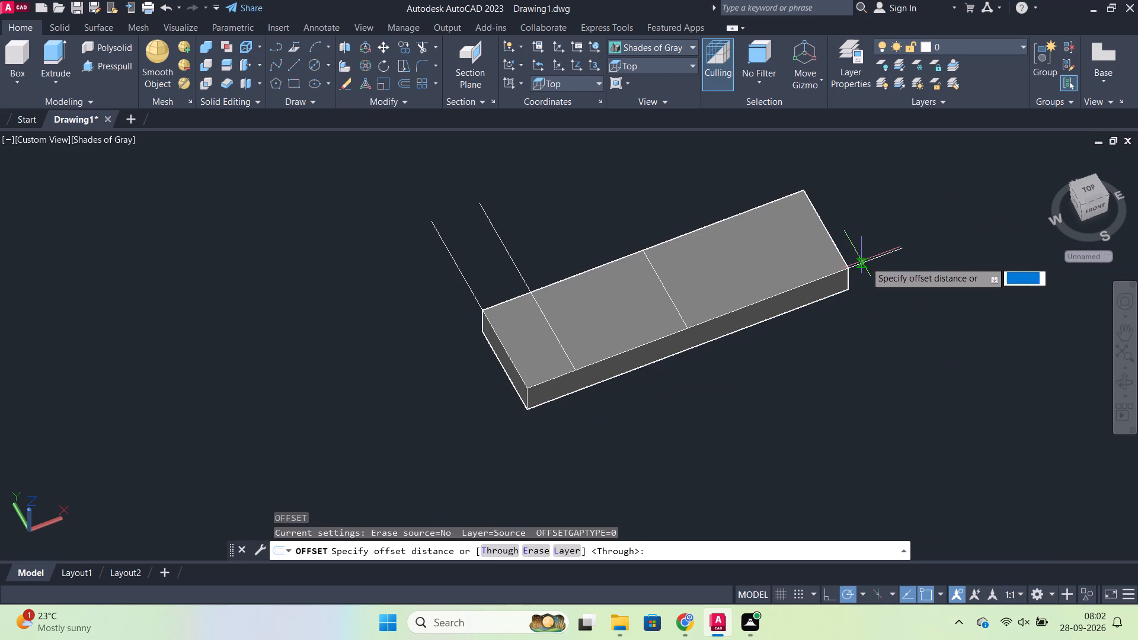
{"action": "key", "text": "Return"}
{"action": "left_click", "coordinate": [876, 262]}
{"action": "type", "text": "15"}
{"action": "key", "text": "Return"}
{"action": "key", "text": "Escape"}
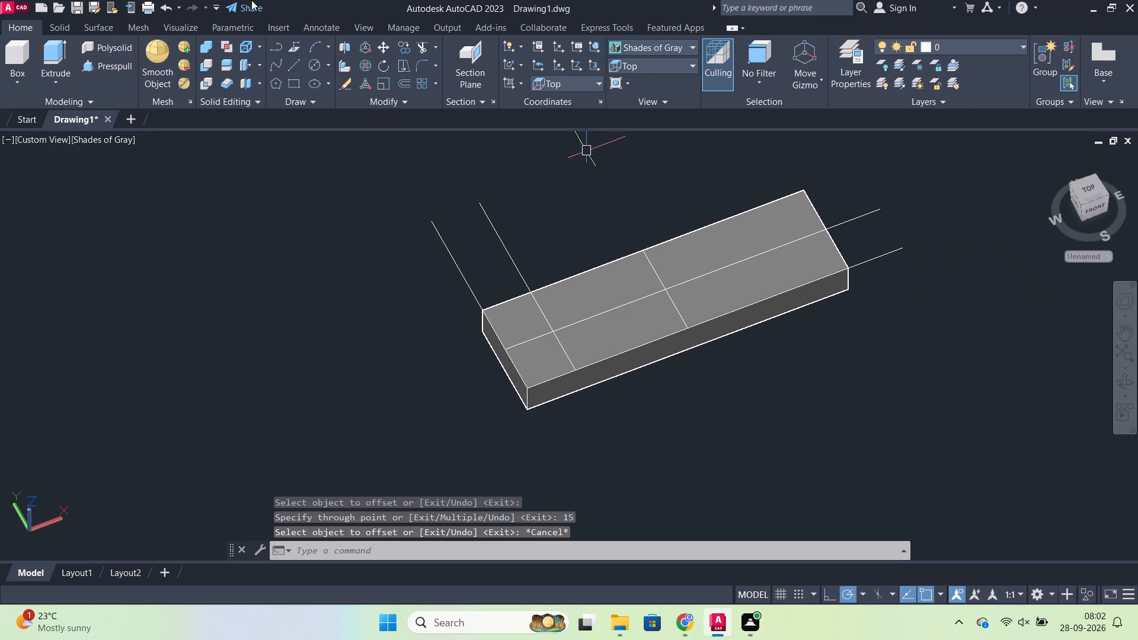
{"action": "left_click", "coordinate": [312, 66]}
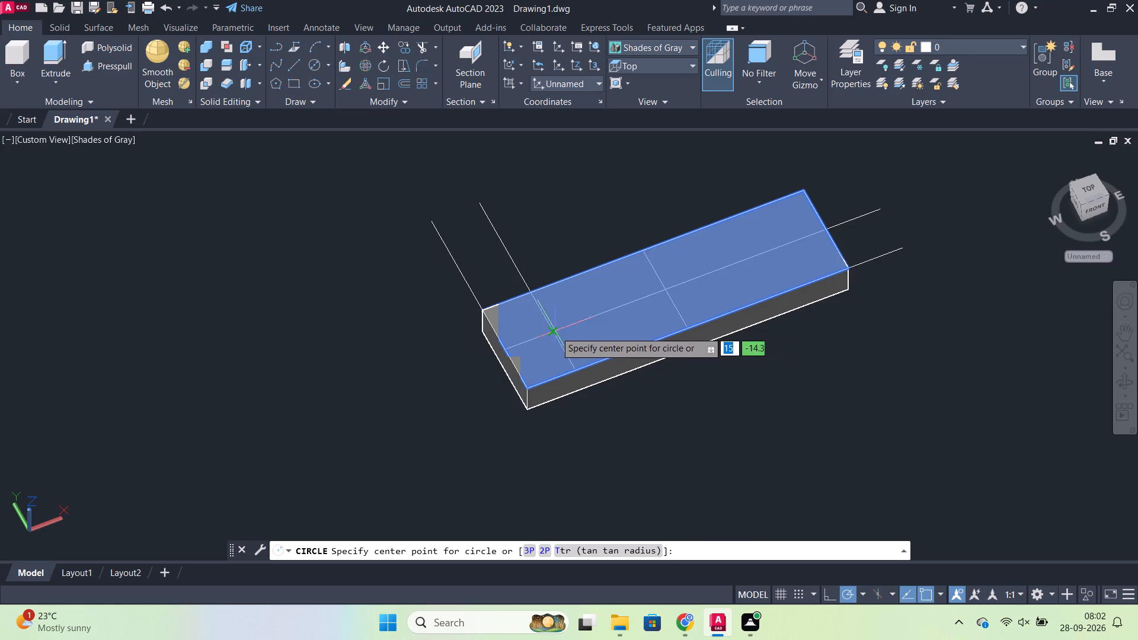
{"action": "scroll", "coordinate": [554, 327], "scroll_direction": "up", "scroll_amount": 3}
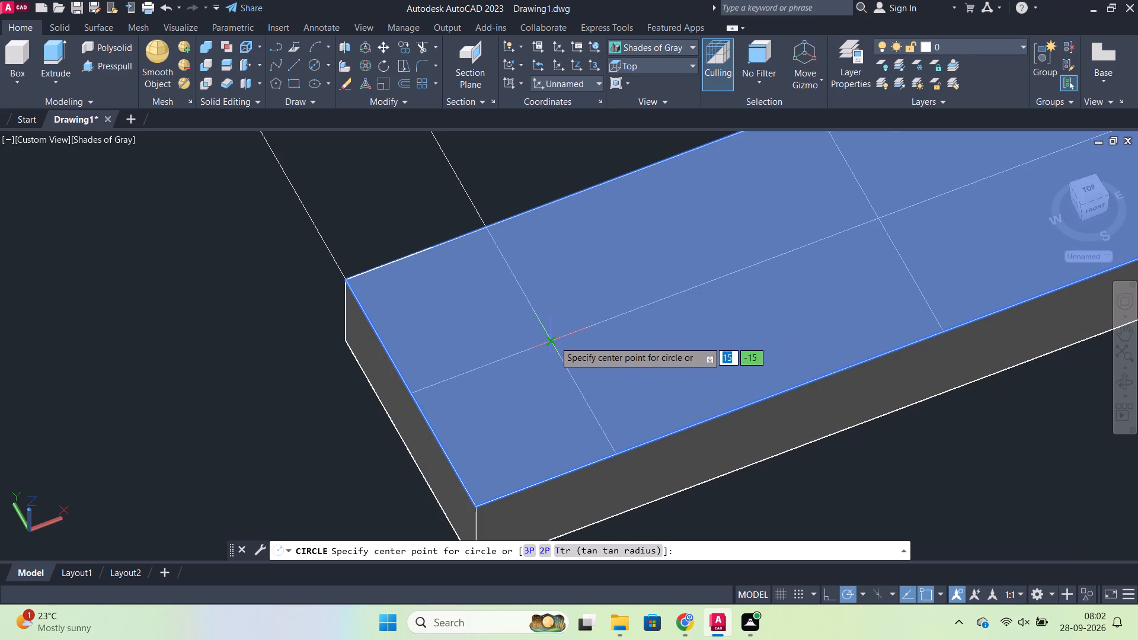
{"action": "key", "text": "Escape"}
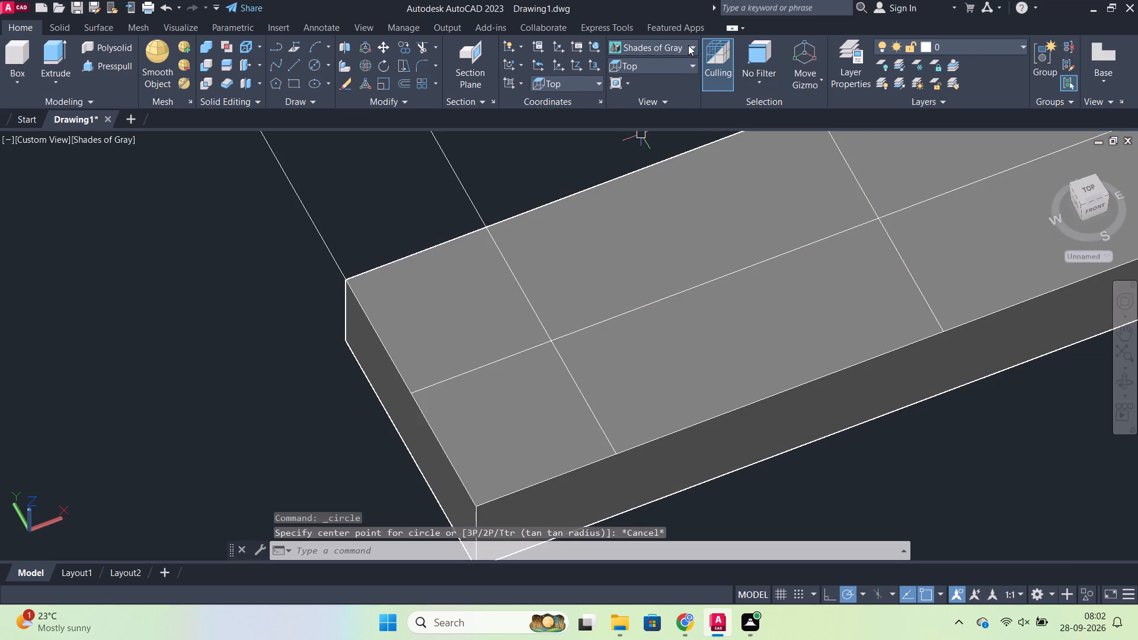
Set the visual style to 2D Wireframe.
{"action": "left_click", "coordinate": [688, 45]}
{"action": "left_click", "coordinate": [643, 82]}
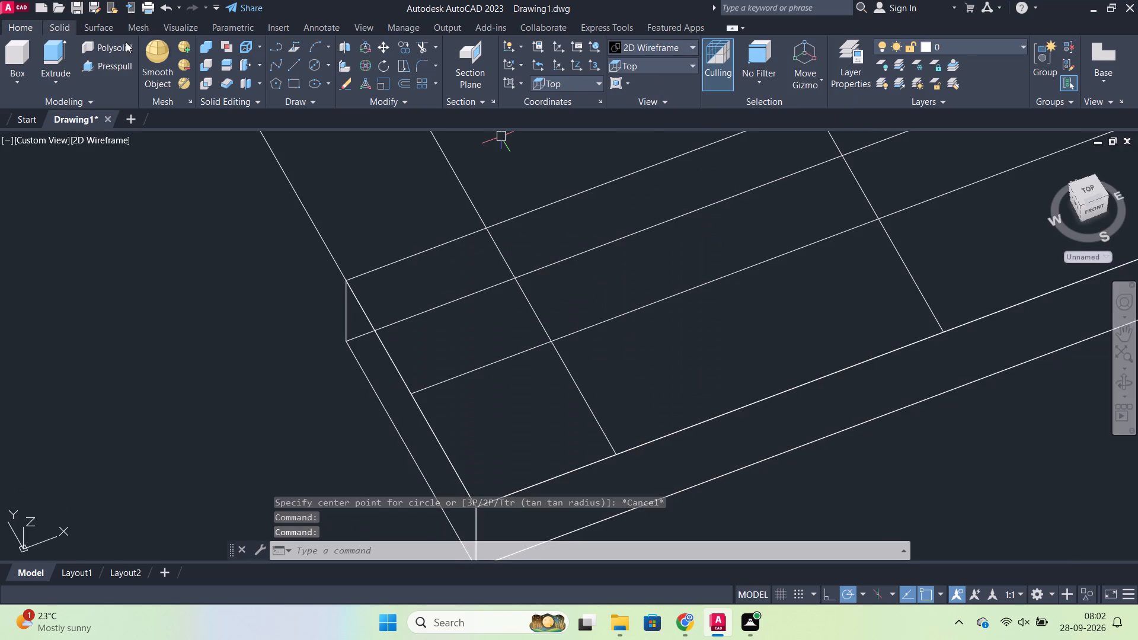
Draw a 15-diameter circle on the top face, centred where the lengthwise centre line crosses the offset short-edge line.
{"action": "left_click", "coordinate": [309, 64]}
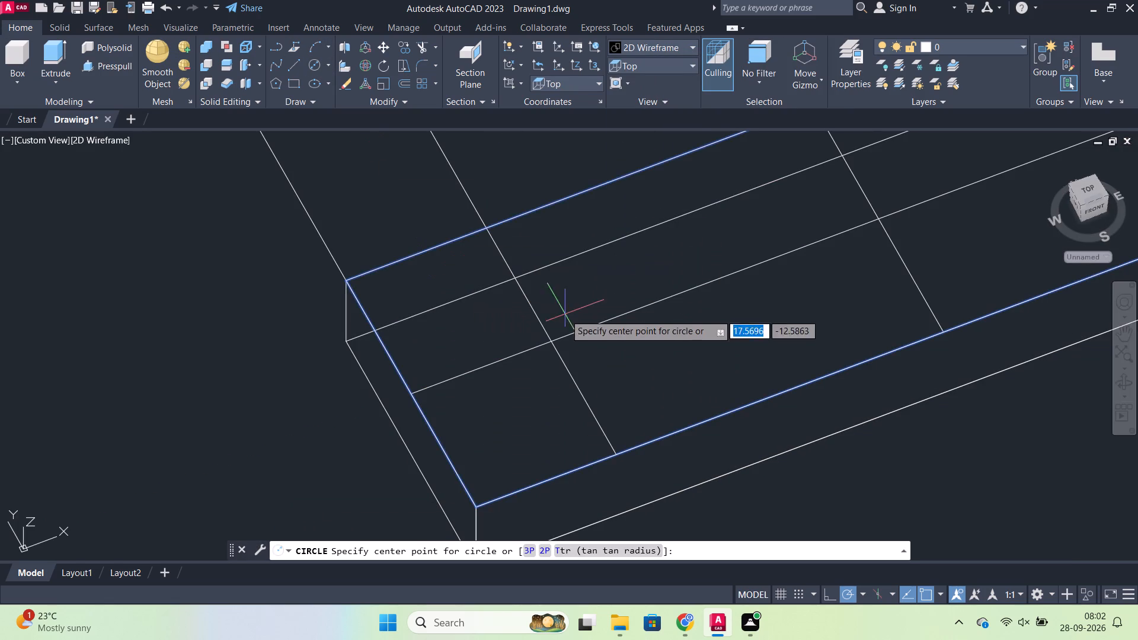
{"action": "left_click", "coordinate": [551, 341]}
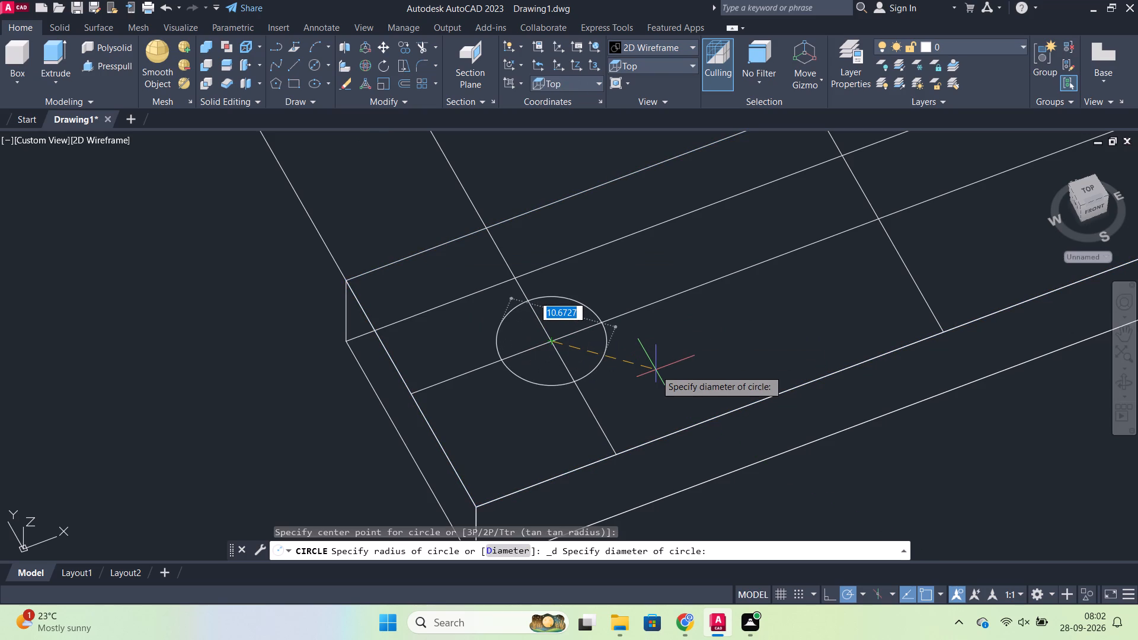
{"action": "key", "text": "d"}
{"action": "key", "text": "Return"}
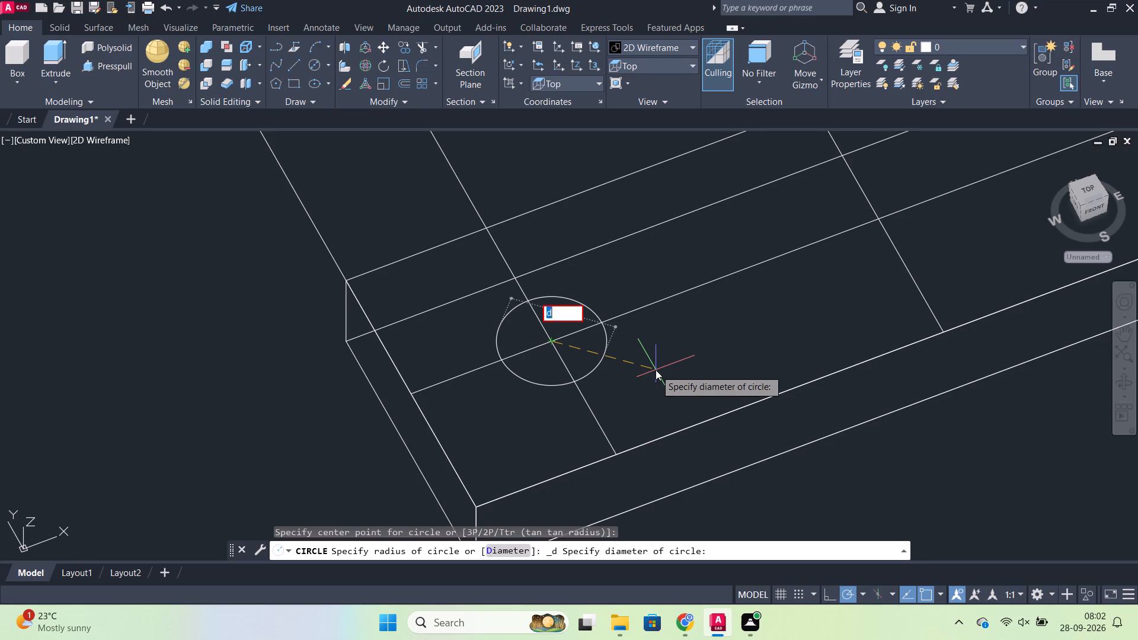
{"action": "scroll", "coordinate": [636, 283], "scroll_direction": "down", "scroll_amount": 2}
{"action": "scroll", "coordinate": [636, 283], "scroll_direction": "up", "scroll_amount": 2}
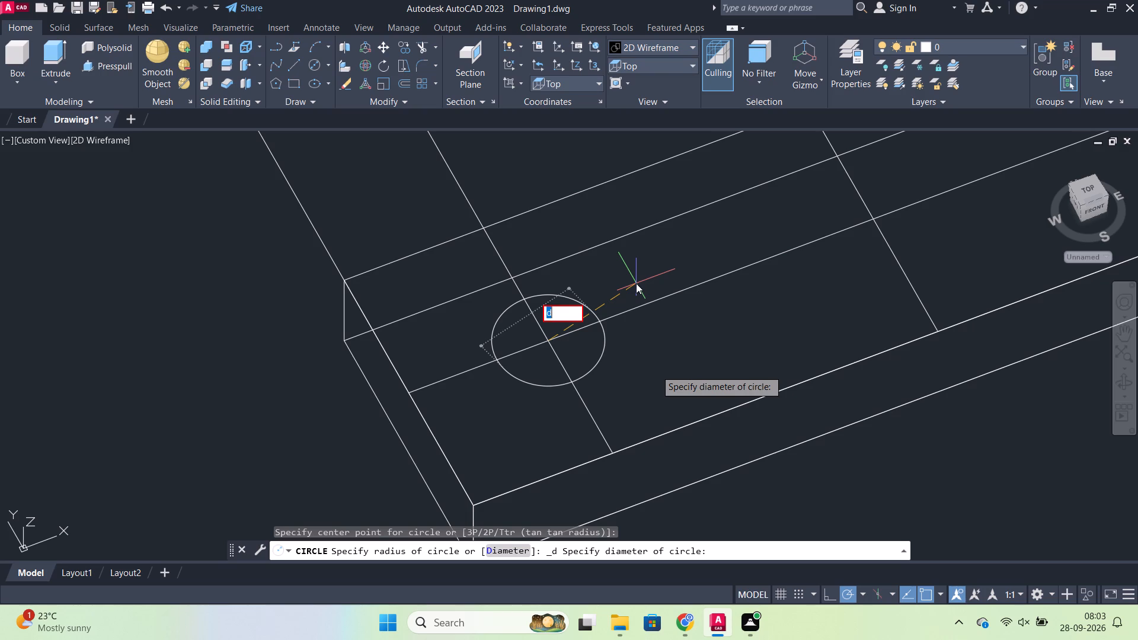
{"action": "type", "text": "15"}
{"action": "key", "text": "Return"}
Mirror the circle about the top face's transverse midline to the block's far end, keeping the original circle.
{"action": "scroll", "coordinate": [618, 281], "scroll_direction": "down", "scroll_amount": 2}
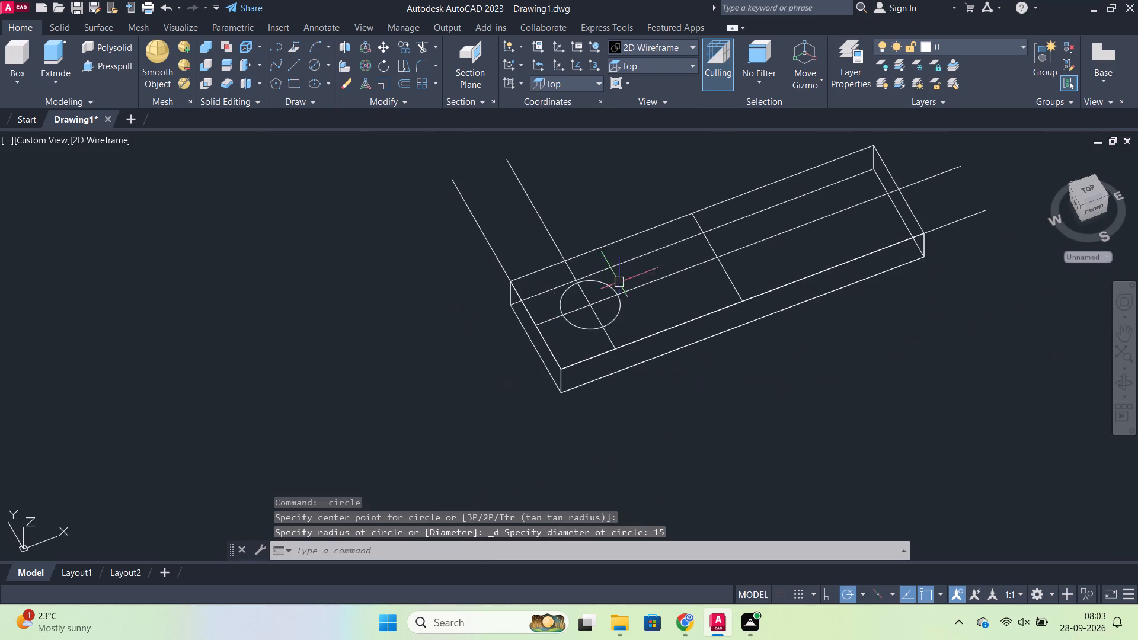
{"action": "left_click", "coordinate": [623, 306]}
{"action": "type", "text": "mi"}
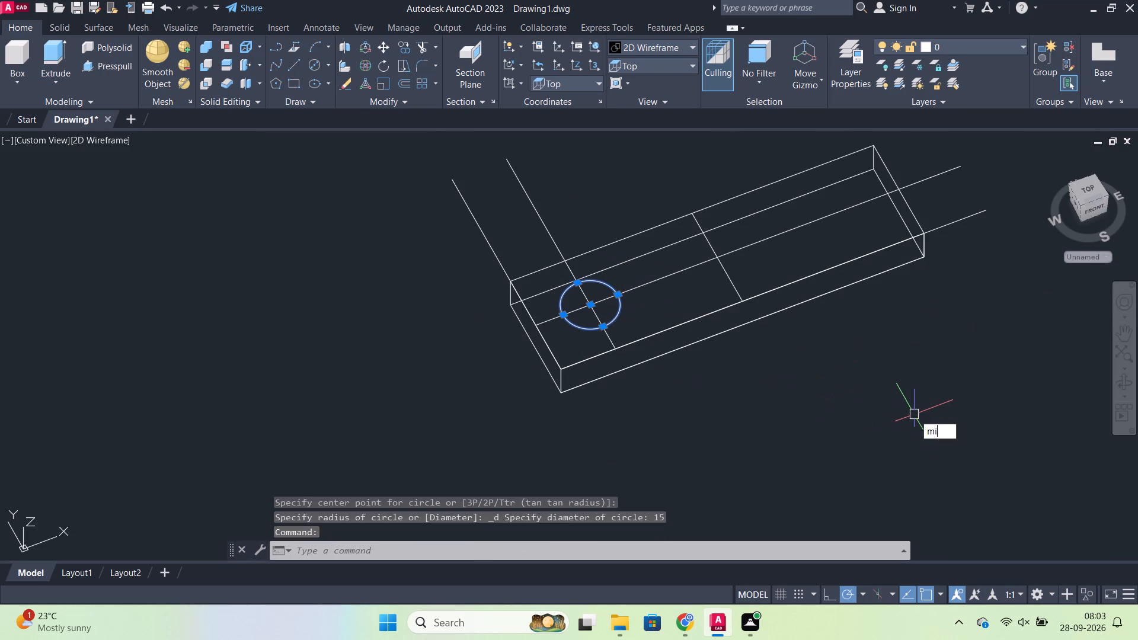
{"action": "key", "text": "Return"}
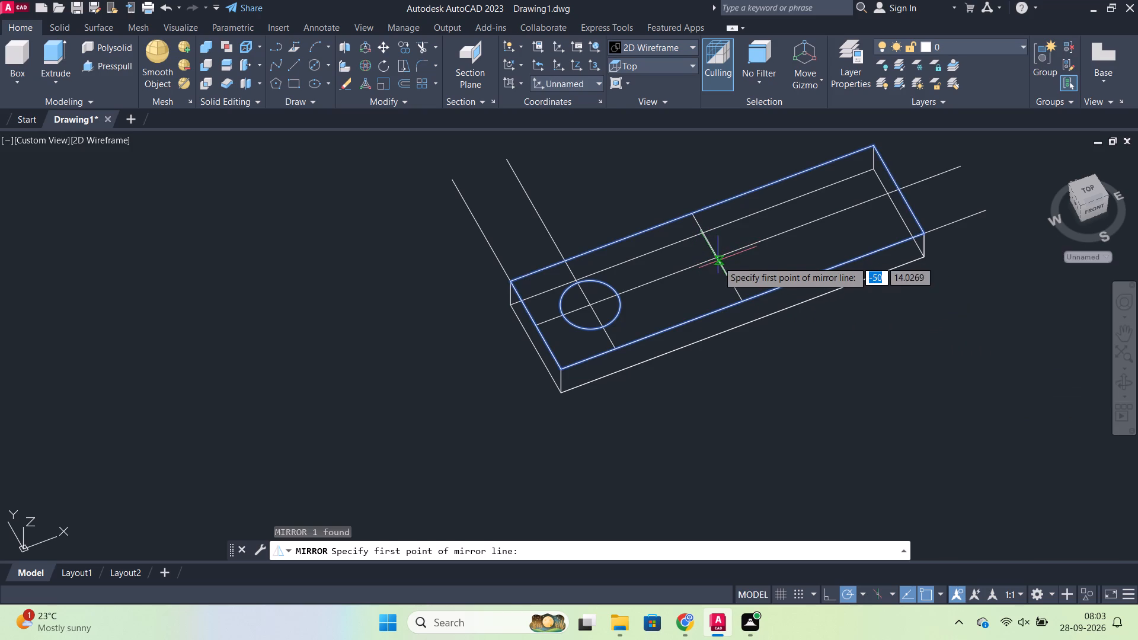
{"action": "scroll", "coordinate": [718, 254], "scroll_direction": "up", "scroll_amount": 3}
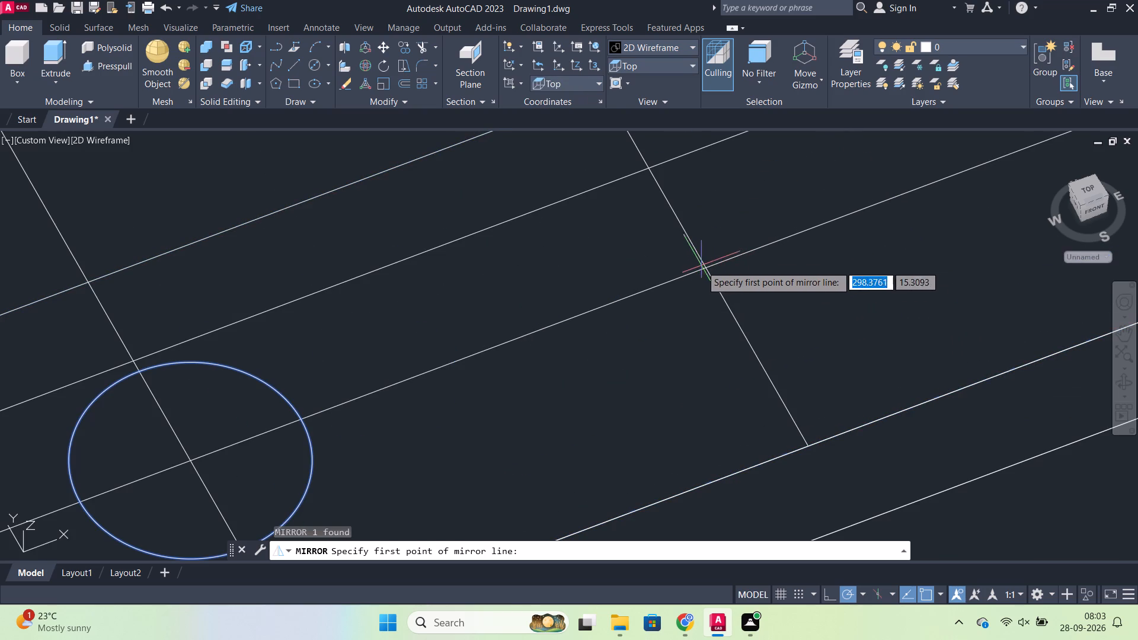
{"action": "left_click", "coordinate": [707, 265]}
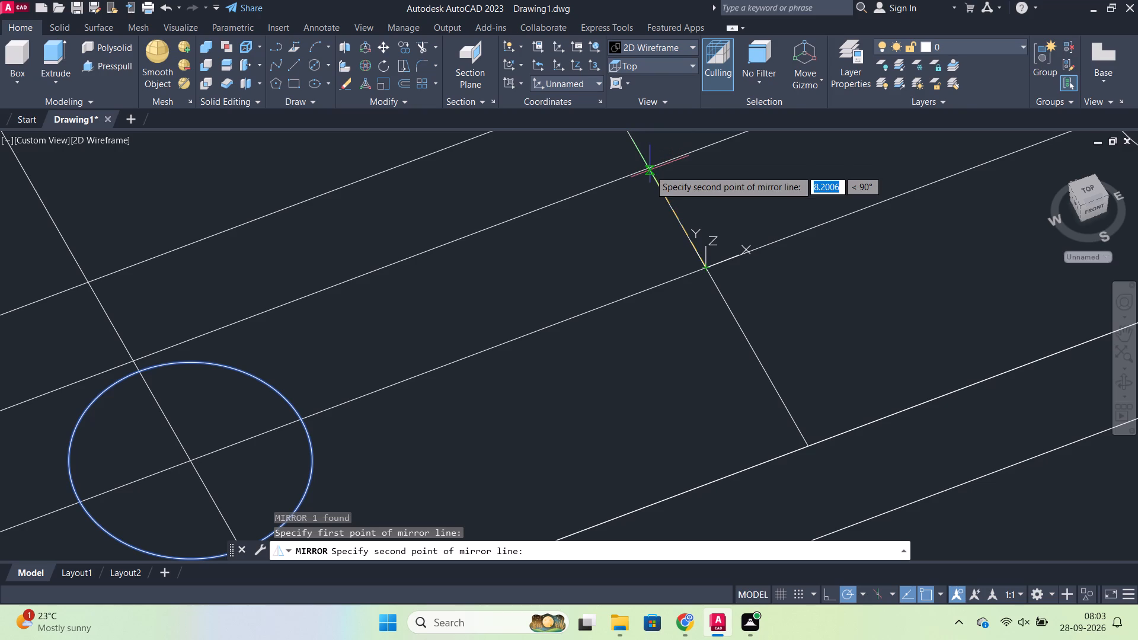
{"action": "scroll", "coordinate": [644, 169], "scroll_direction": "down", "scroll_amount": 2}
{"action": "scroll", "coordinate": [620, 171], "scroll_direction": "up", "scroll_amount": 3}
{"action": "middle_click_drag", "start_coordinate": [709, 162], "coordinate": [535, 434]}
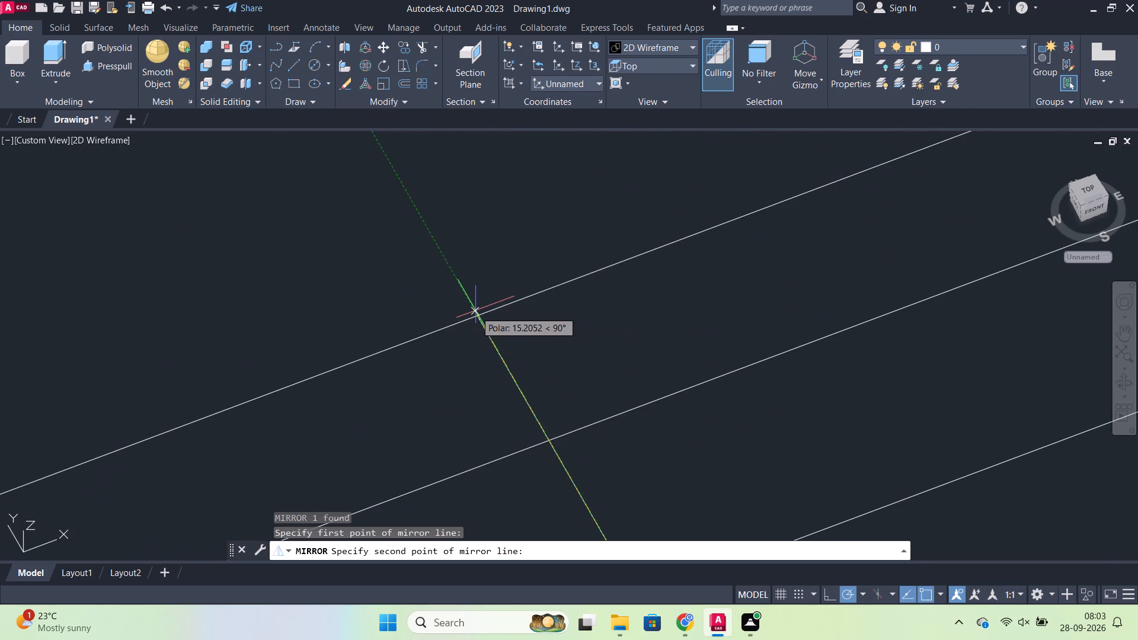
{"action": "left_click", "coordinate": [477, 313]}
{"action": "scroll", "coordinate": [561, 261], "scroll_direction": "down", "scroll_amount": 1}
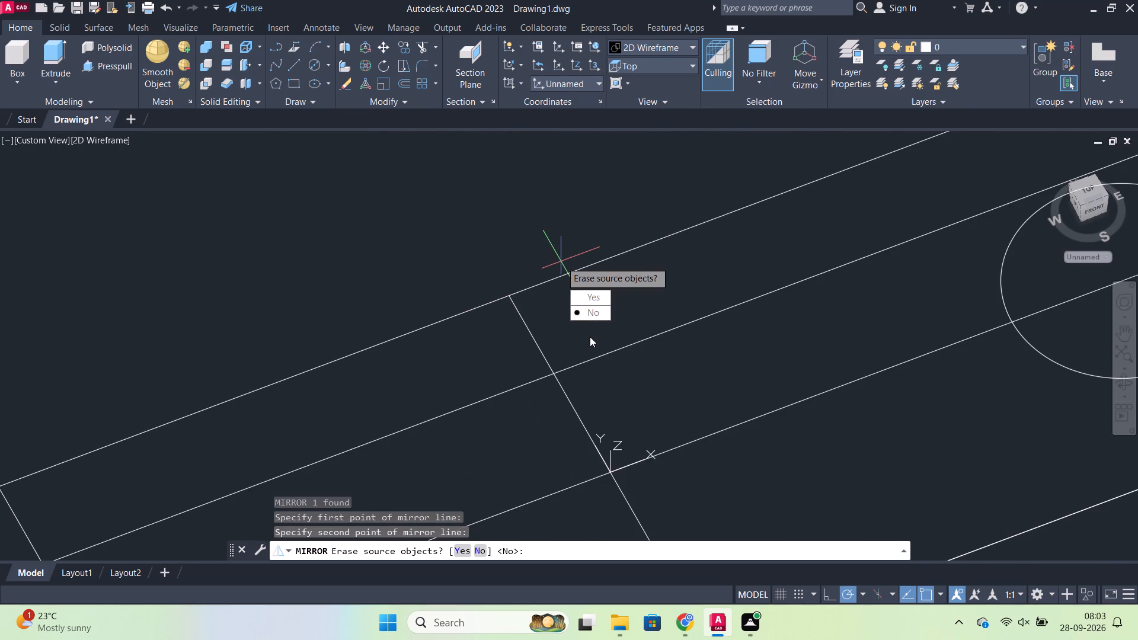
{"action": "left_click_drag", "start_coordinate": [584, 313], "coordinate": [478, 313]}
{"action": "scroll", "coordinate": [488, 303], "scroll_direction": "down", "scroll_amount": 3}
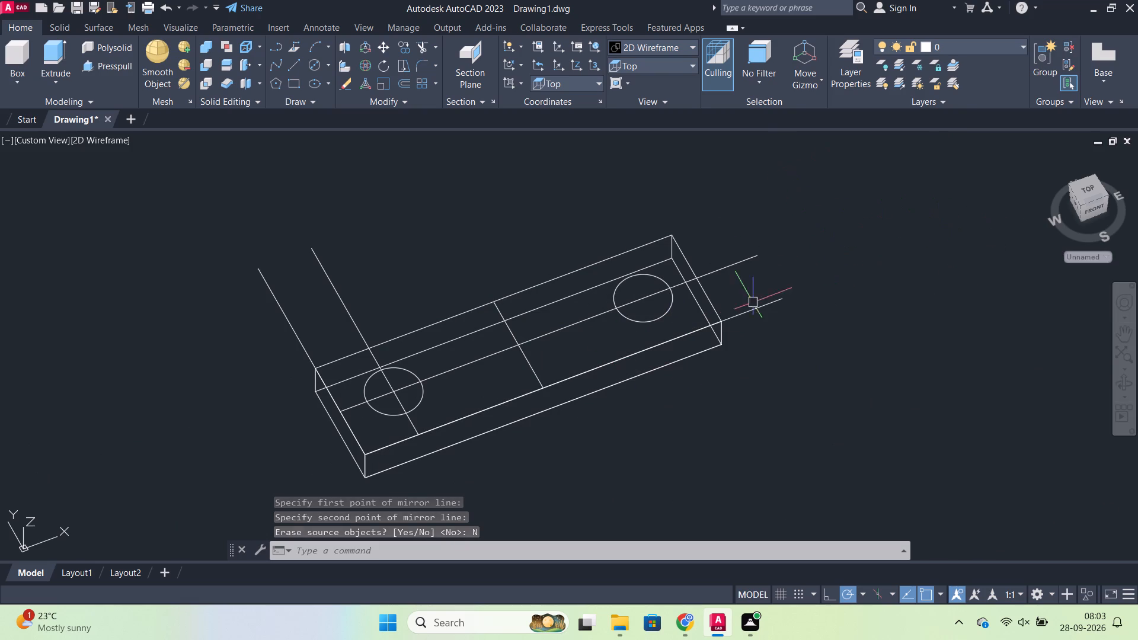
Set the visual style to Shades of Gray.
{"action": "left_click", "coordinate": [664, 46]}
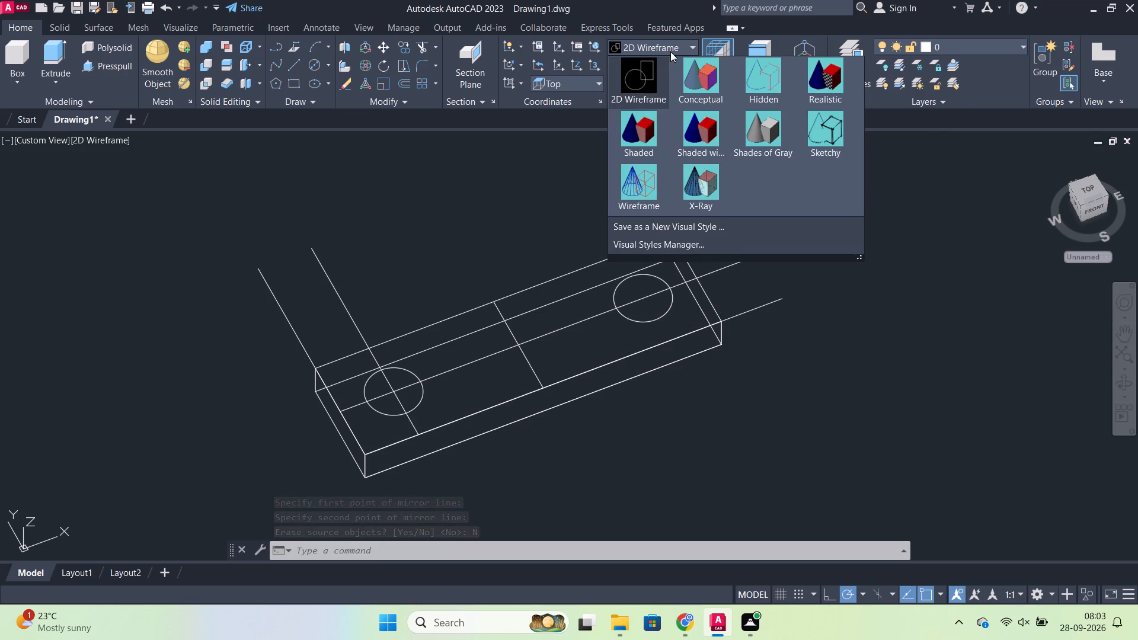
{"action": "left_click", "coordinate": [756, 136]}
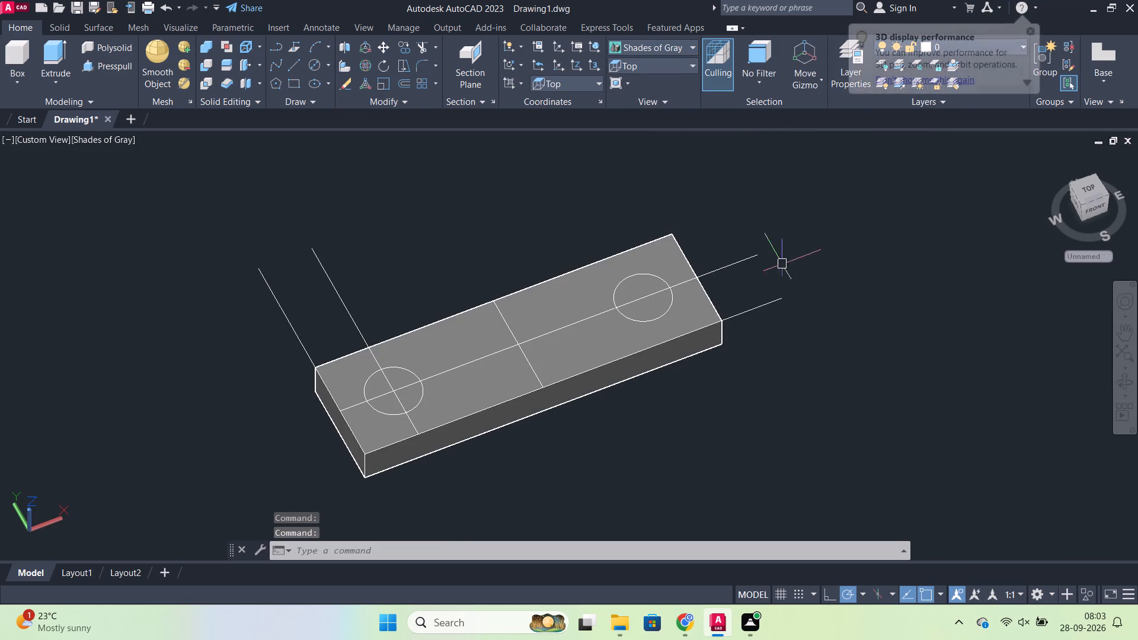
Trim the construction line ends that overhang the block past its back long edge and its far short edge.
{"action": "type", "text": "tr"}
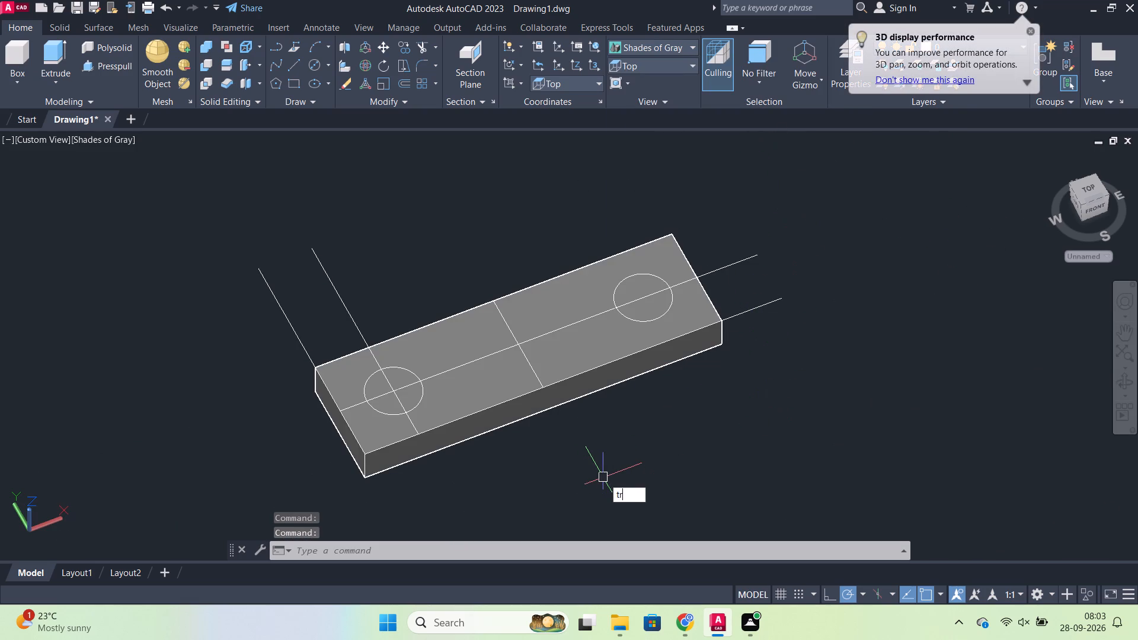
{"action": "key", "text": "Return"}
{"action": "left_click", "coordinate": [323, 275]}
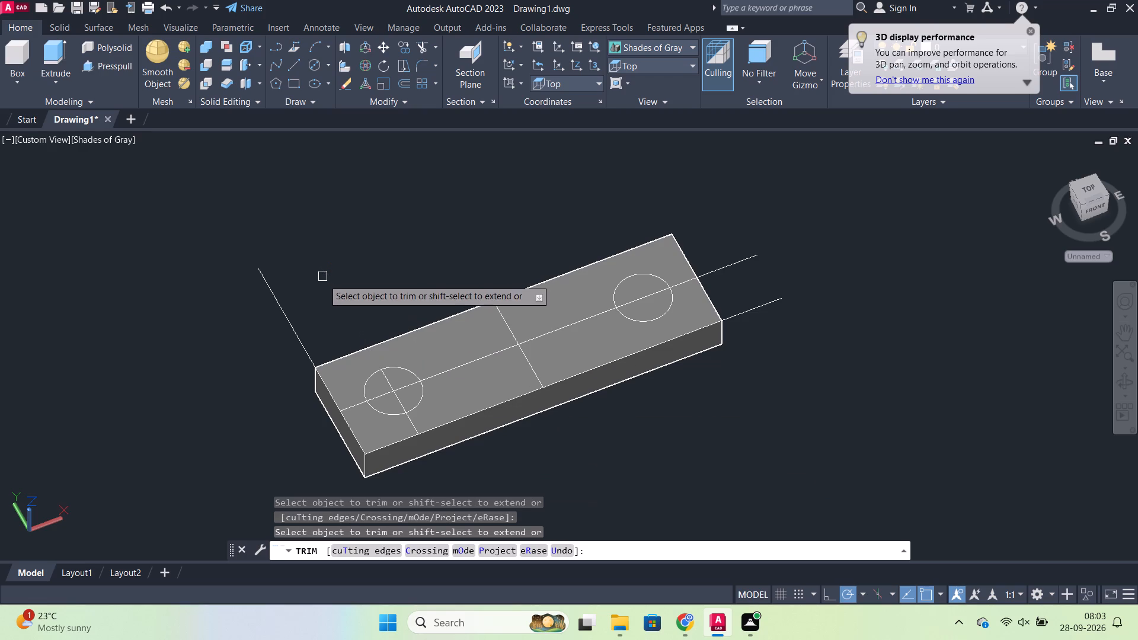
{"action": "left_click", "coordinate": [287, 314]}
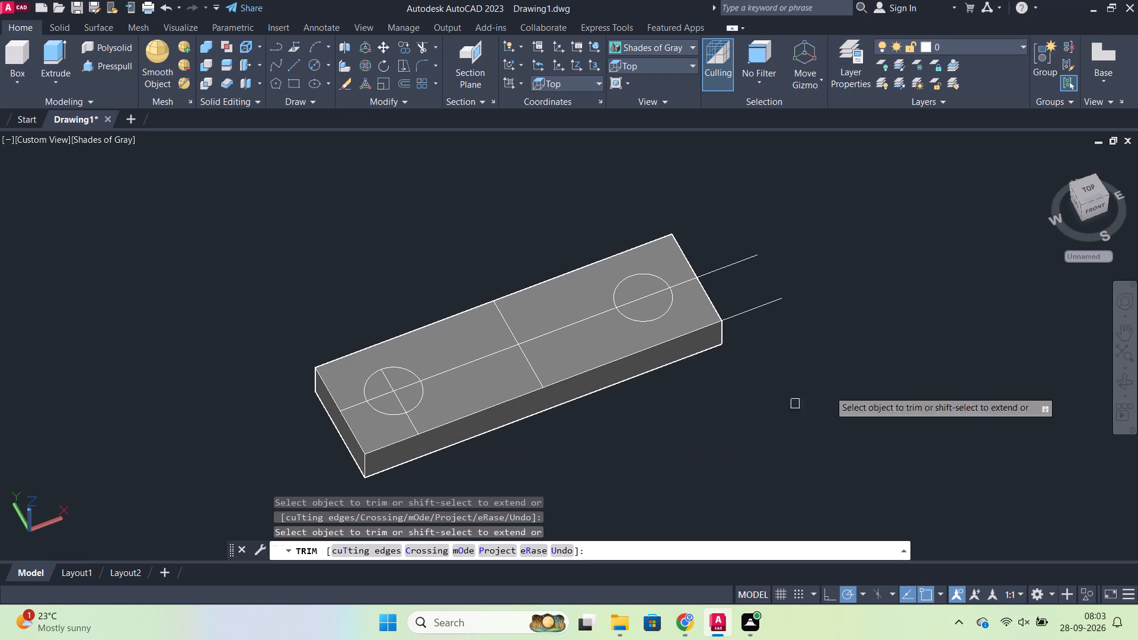
{"action": "left_click", "coordinate": [724, 257]}
{"action": "left_click", "coordinate": [725, 265]}
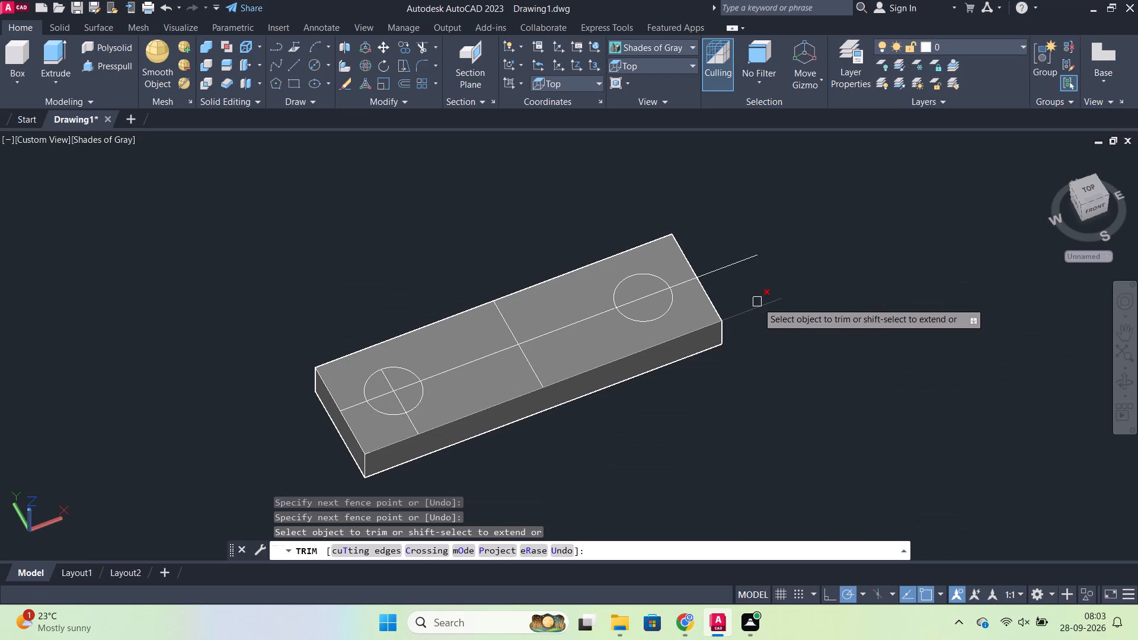
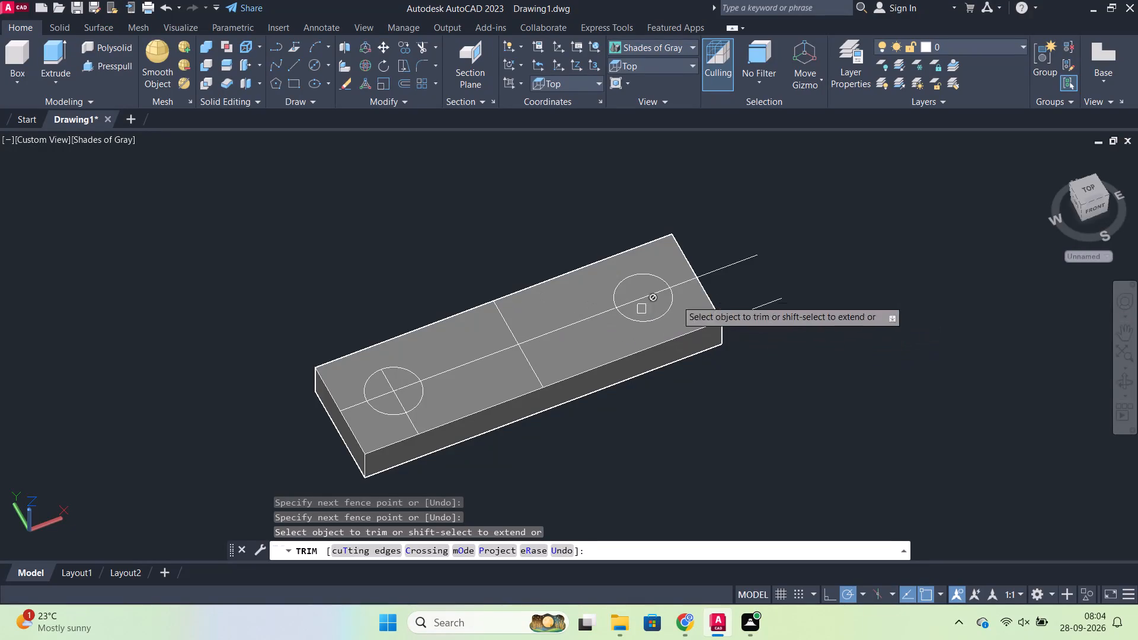
Trim away the line ends beyond the block's far short edge and the whole lengthwise centre line, including its pieces inside both circles.
{"action": "left_click", "coordinate": [708, 274]}
{"action": "left_click", "coordinate": [757, 303]}
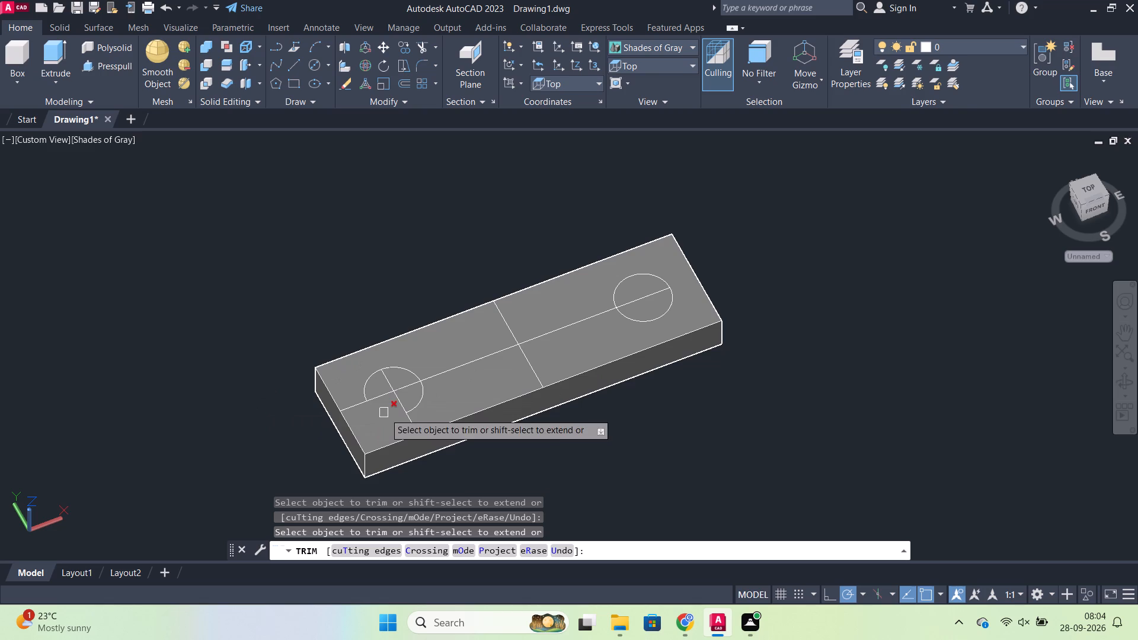
{"action": "left_click", "coordinate": [362, 405]}
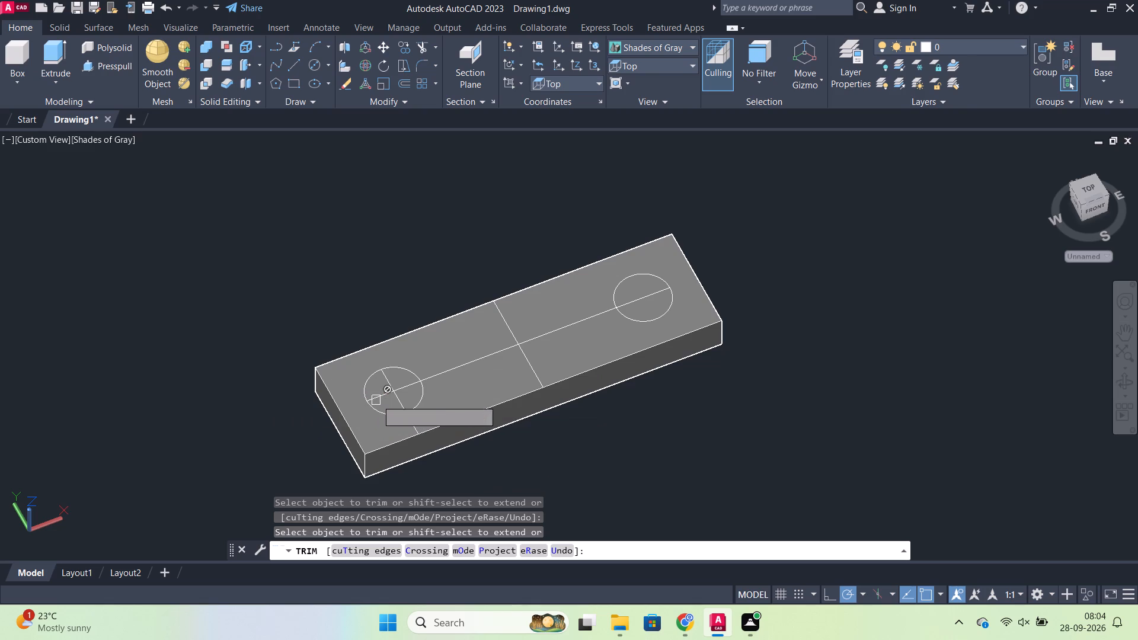
{"action": "left_click", "coordinate": [378, 399]}
{"action": "left_click", "coordinate": [405, 389]}
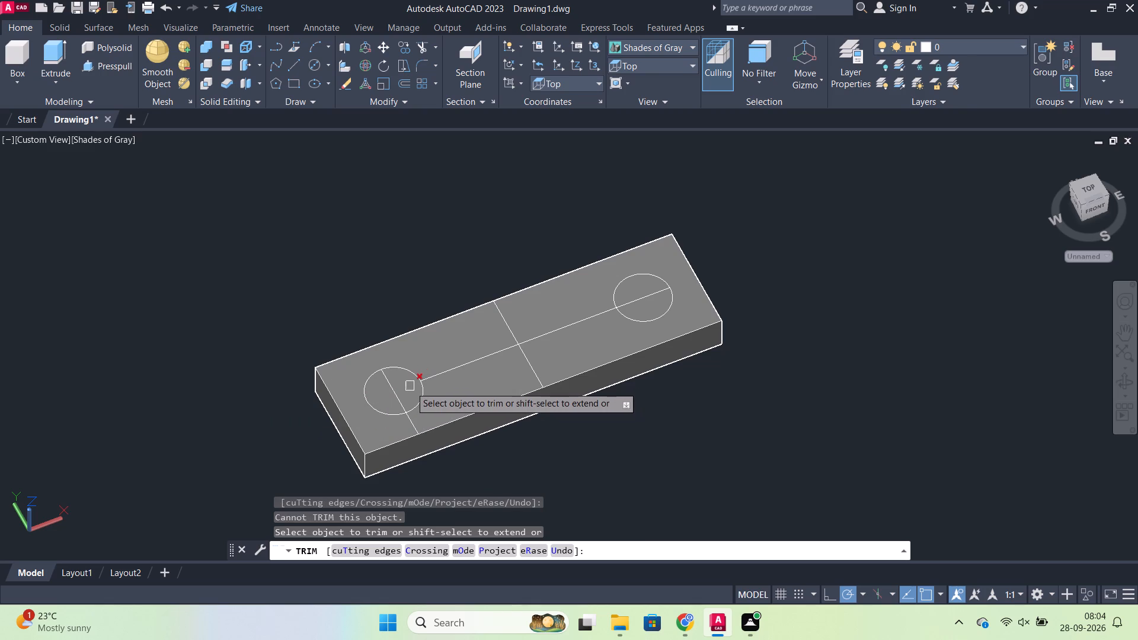
{"action": "left_click", "coordinate": [410, 386]}
{"action": "left_click", "coordinate": [436, 377]}
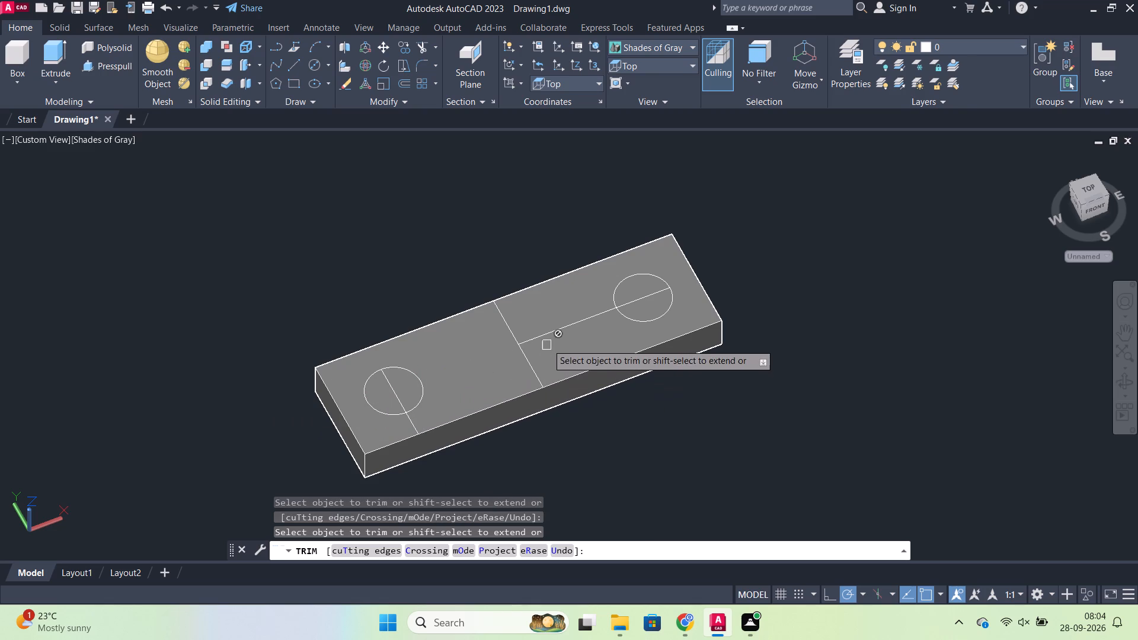
{"action": "left_click", "coordinate": [547, 341]}
{"action": "left_click", "coordinate": [651, 294]}
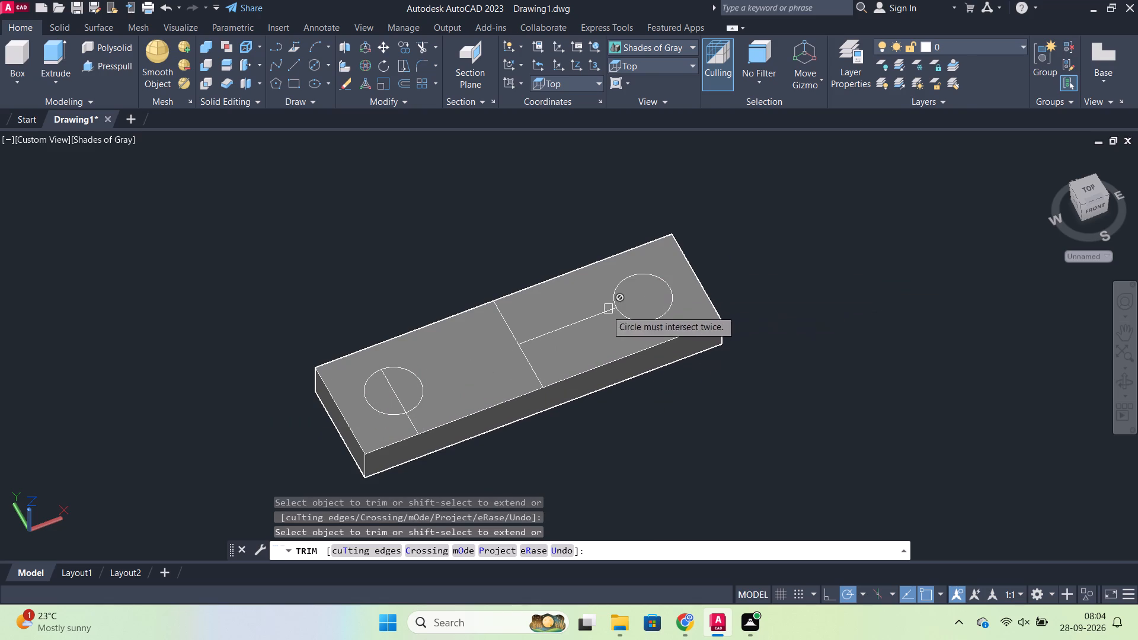
{"action": "left_click", "coordinate": [601, 313]}
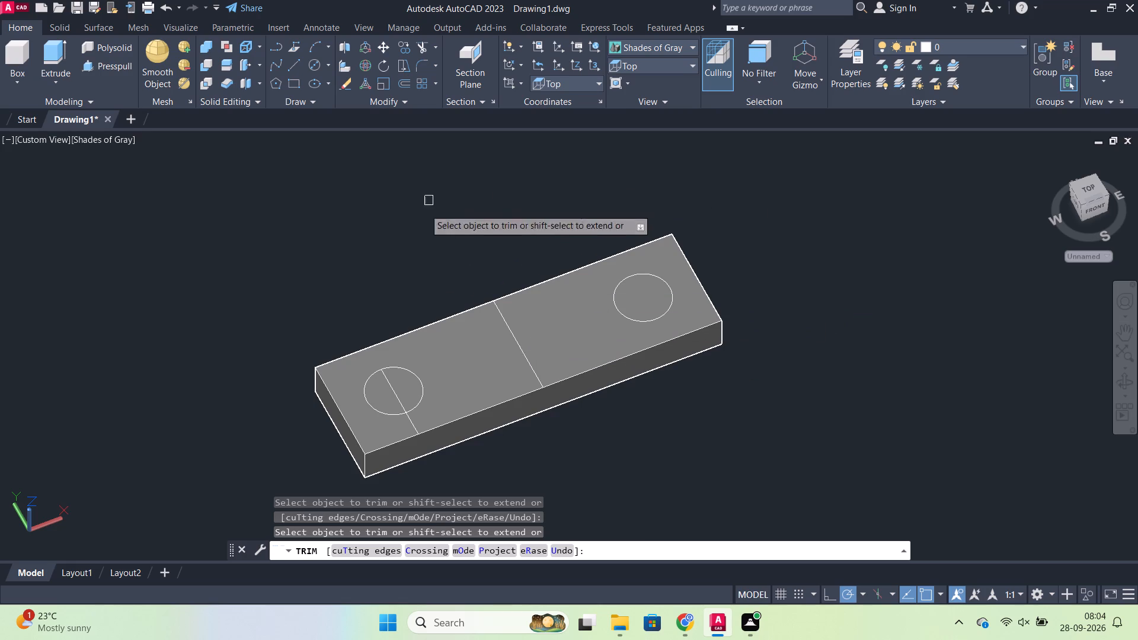
Trim the offset short-edge line inside the near circle and try to trim its remaining piece towards the front long edge.
{"action": "left_click", "coordinate": [394, 392]}
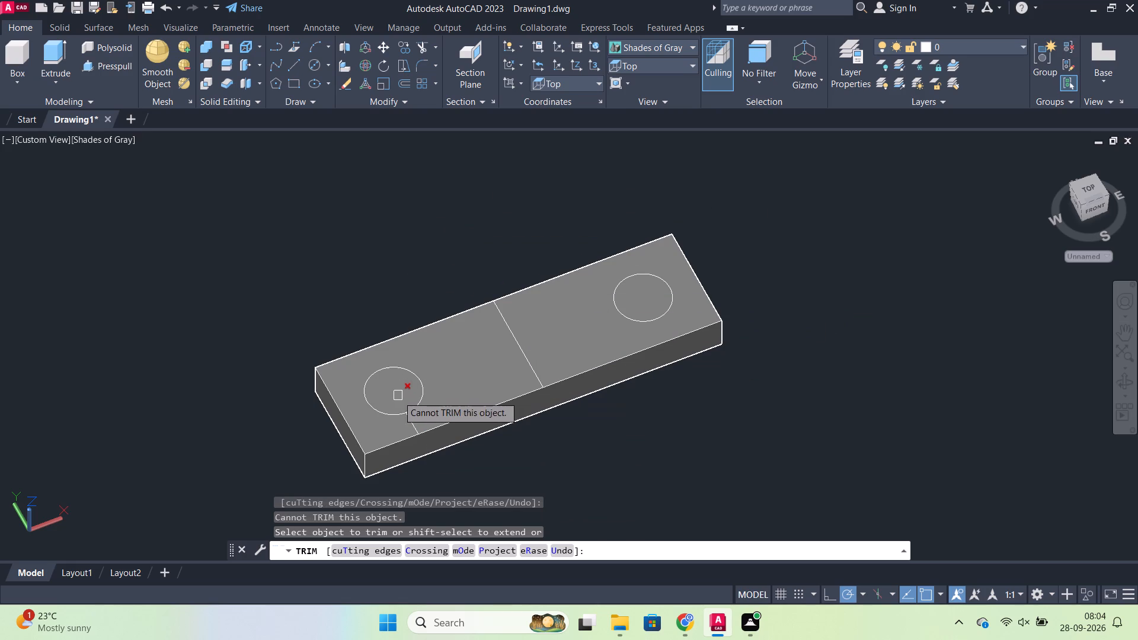
{"action": "left_click", "coordinate": [413, 426]}
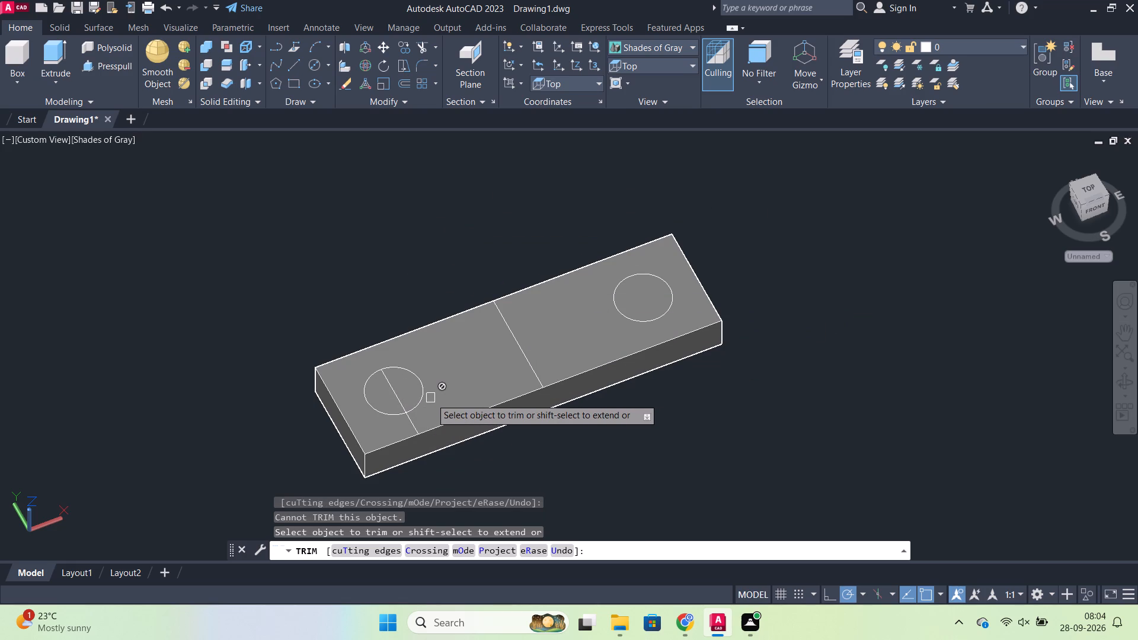
{"action": "left_click", "coordinate": [395, 395]}
{"action": "scroll", "coordinate": [420, 425], "scroll_direction": "up", "scroll_amount": 2}
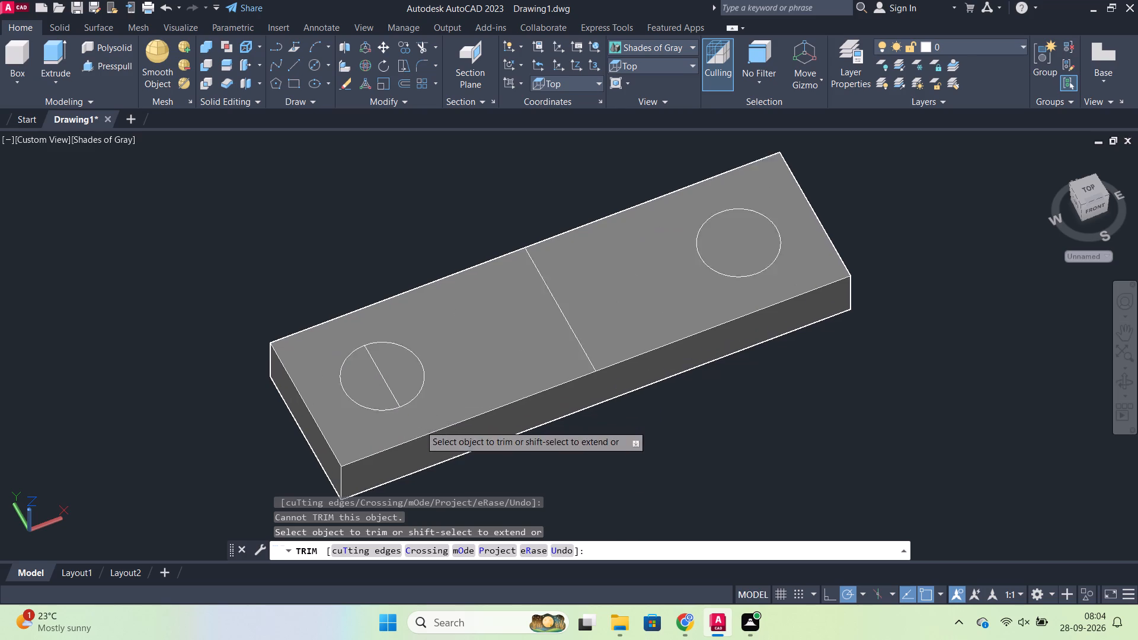
{"action": "left_click", "coordinate": [408, 430]}
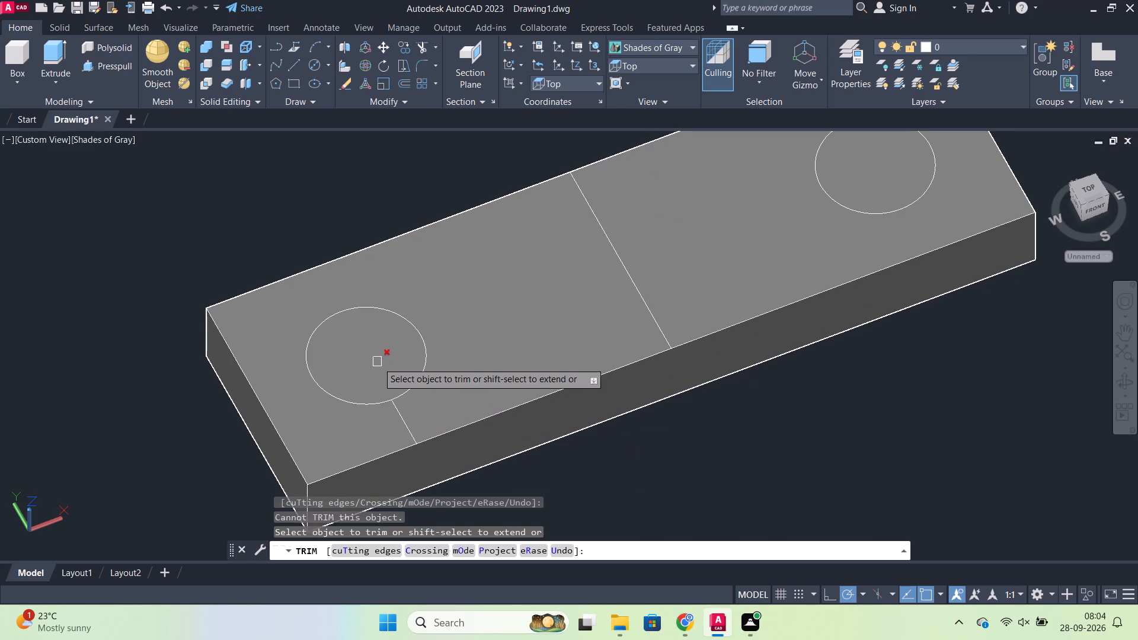
{"action": "left_click", "coordinate": [378, 362]}
{"action": "left_click", "coordinate": [405, 421]}
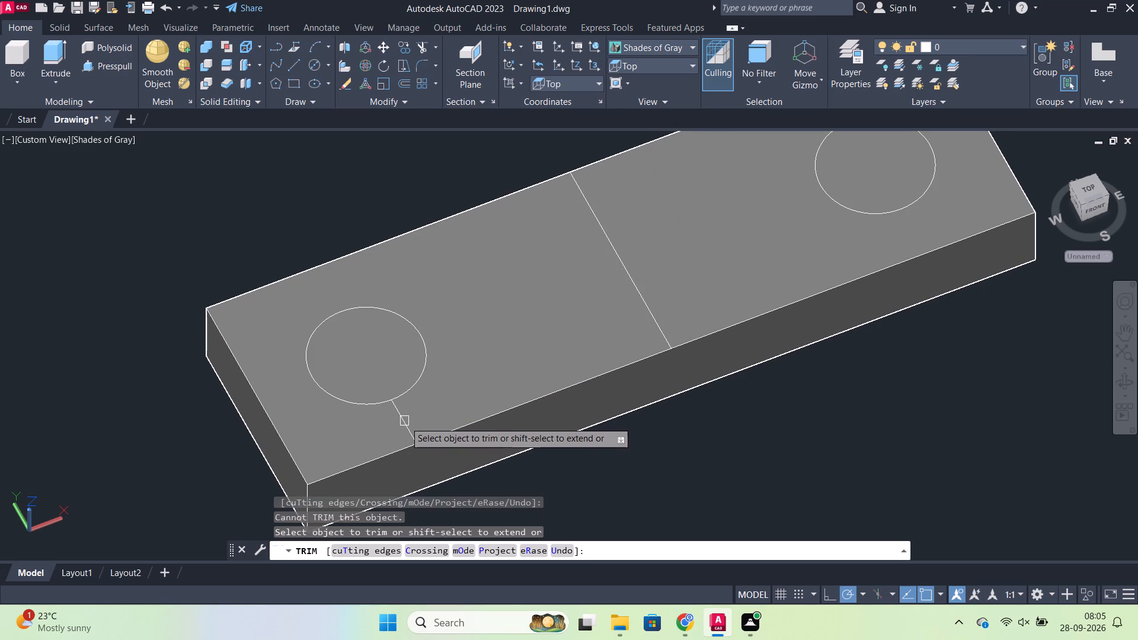
{"action": "left_click", "coordinate": [407, 433]}
{"action": "left_click", "coordinate": [414, 439]}
{"action": "scroll", "coordinate": [405, 432], "scroll_direction": "up", "scroll_amount": 4}
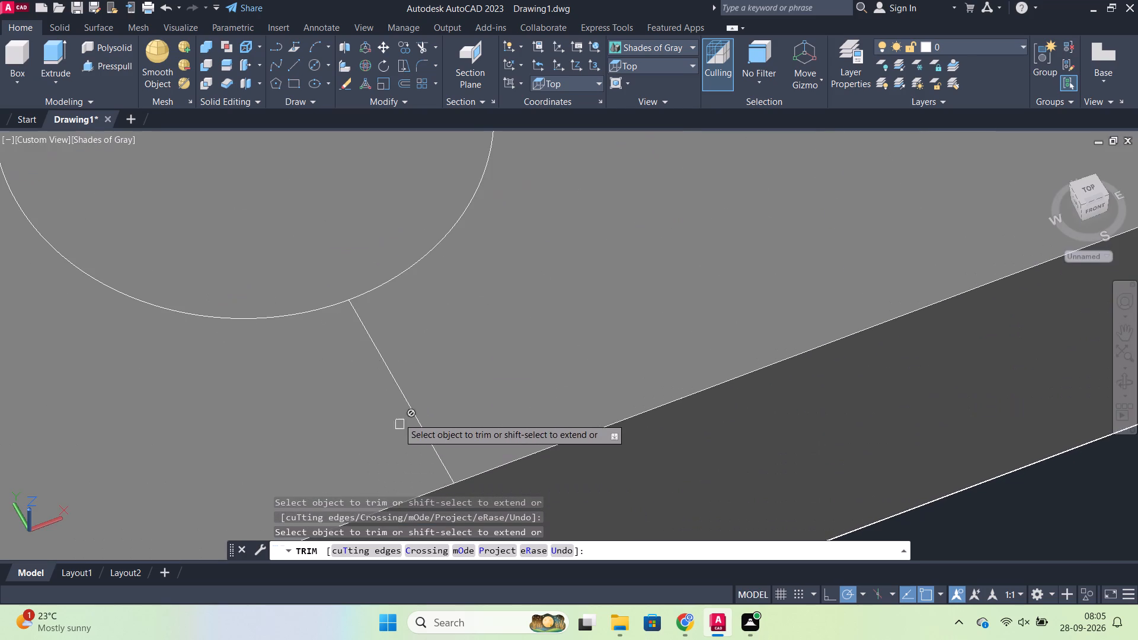
{"action": "scroll", "coordinate": [407, 399], "scroll_direction": "down", "scroll_amount": 4}
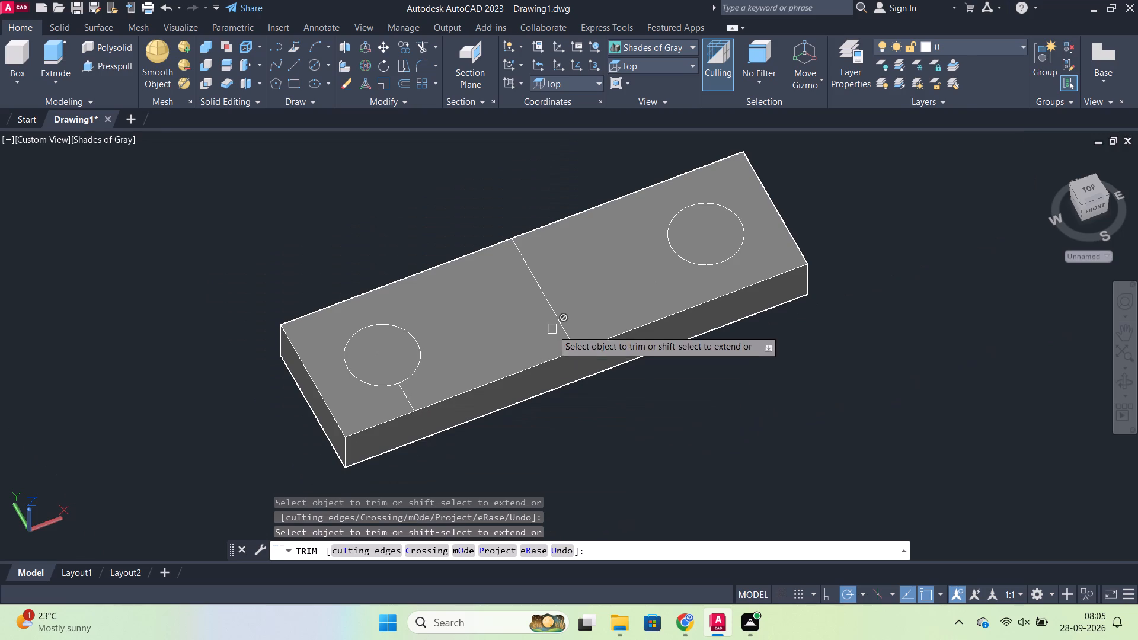
Set the visual style to 2D Wireframe.
{"action": "left_click", "coordinate": [660, 55]}
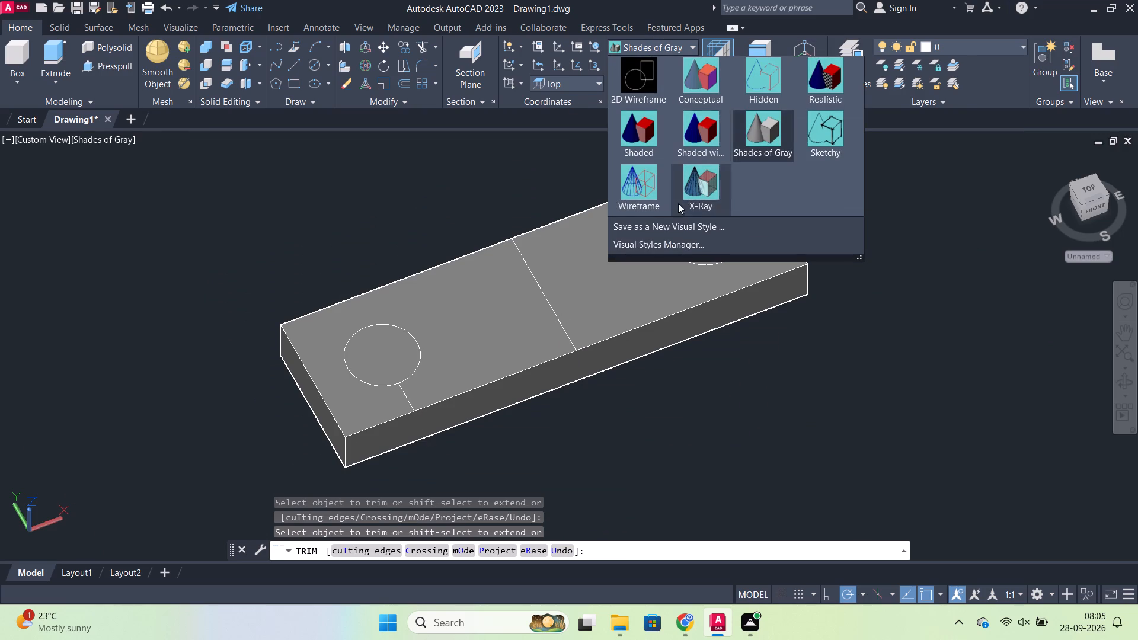
{"action": "left_click", "coordinate": [663, 80]}
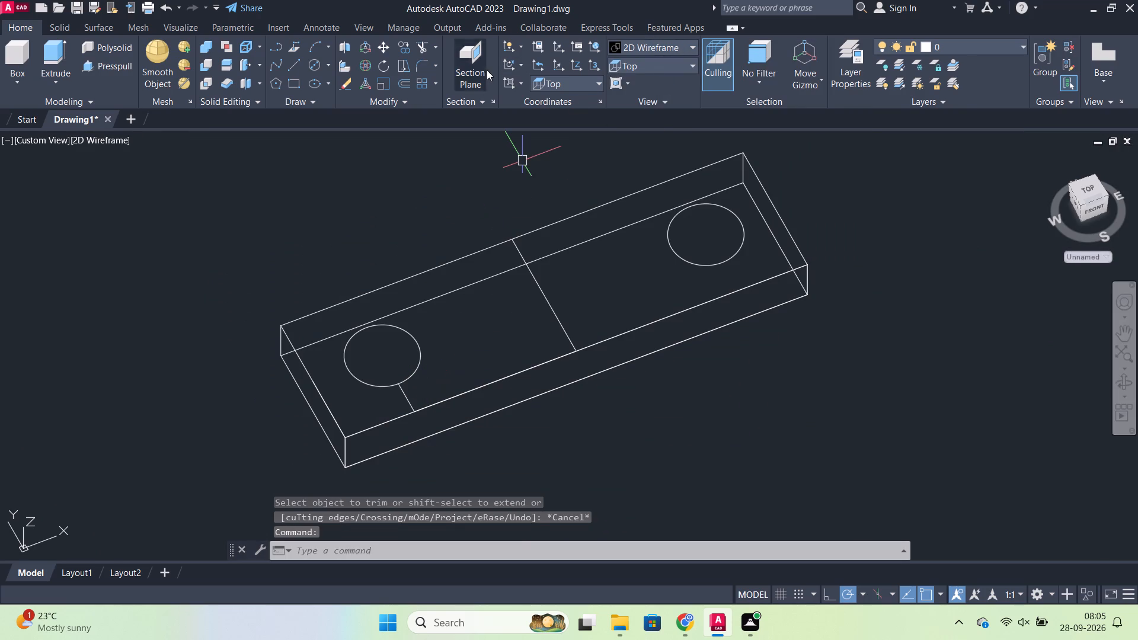
Trim the leftover line segment between the near circle and the top face's front long edge.
{"action": "type", "text": "tr"}
{"action": "key", "text": "Return"}
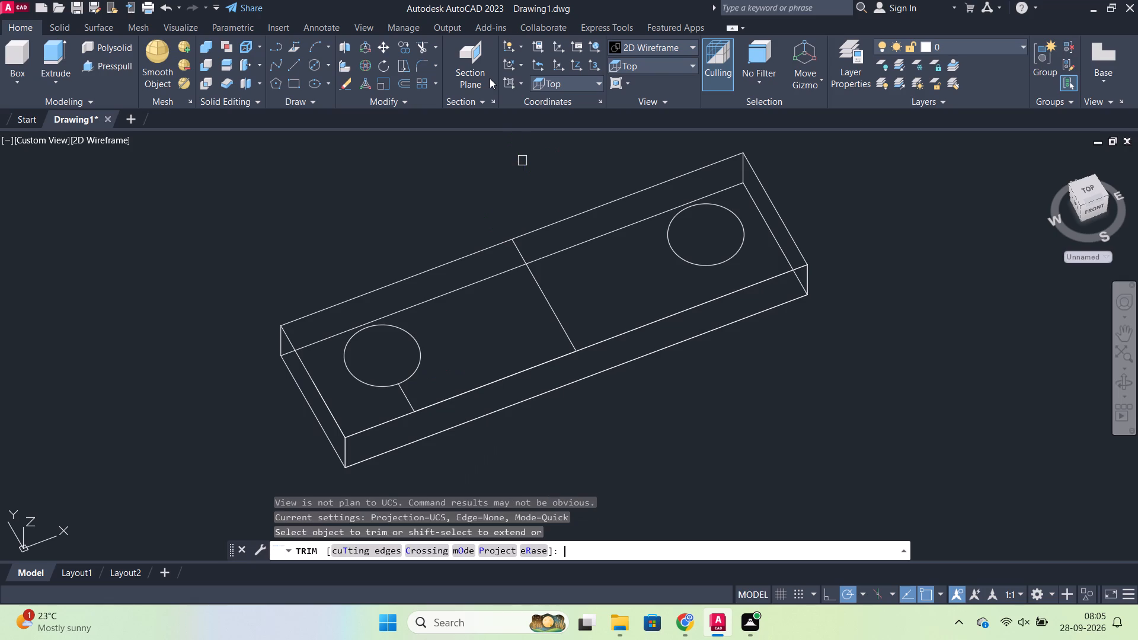
{"action": "left_click", "coordinate": [404, 398]}
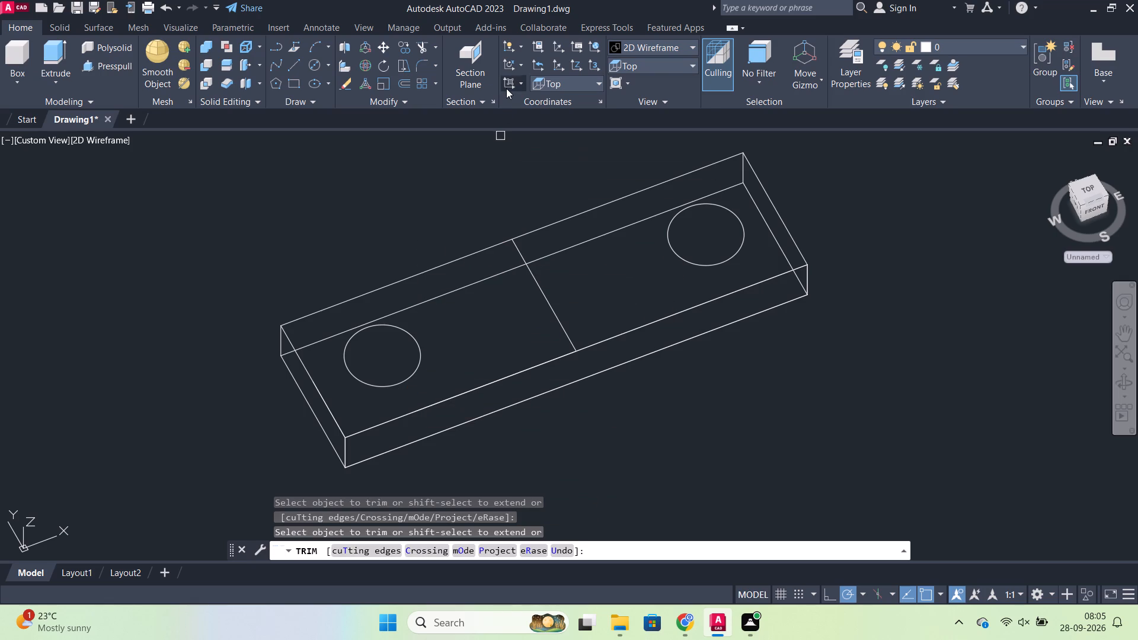
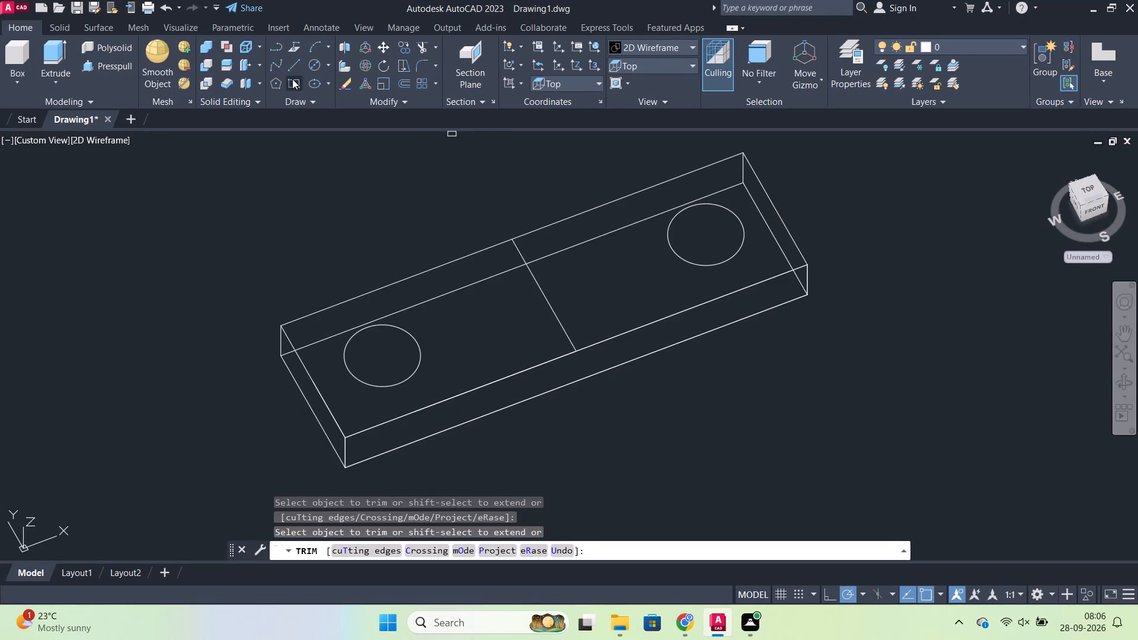
Set the visual style to Shades of Gray.
{"action": "left_click", "coordinate": [640, 50]}
{"action": "left_click", "coordinate": [641, 46]}
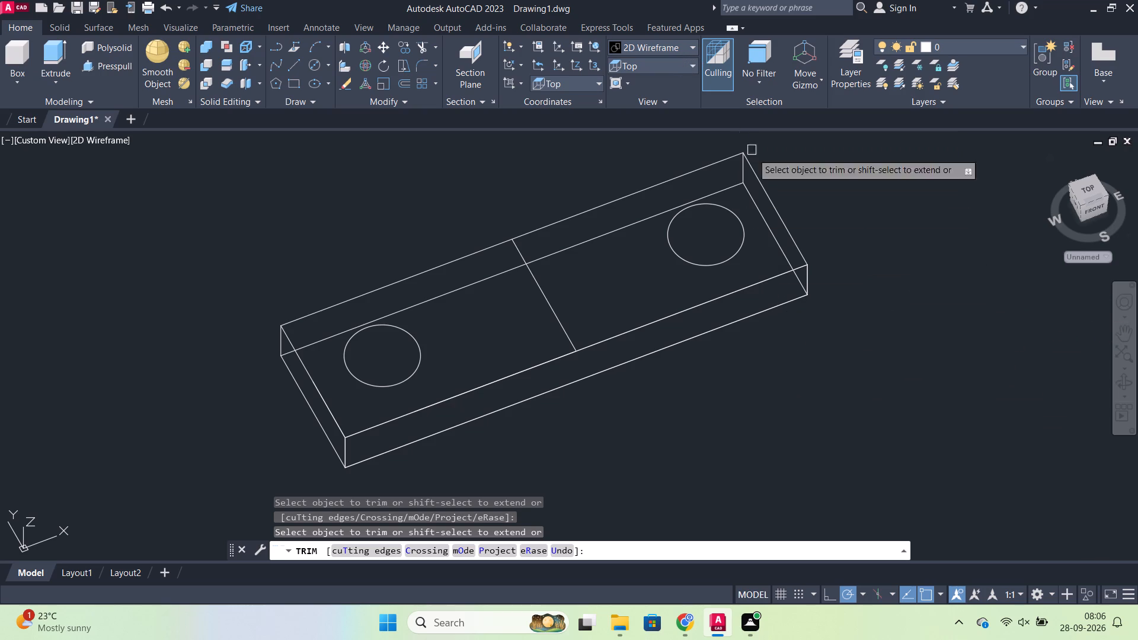
{"action": "left_click", "coordinate": [680, 47]}
{"action": "left_click", "coordinate": [765, 123]}
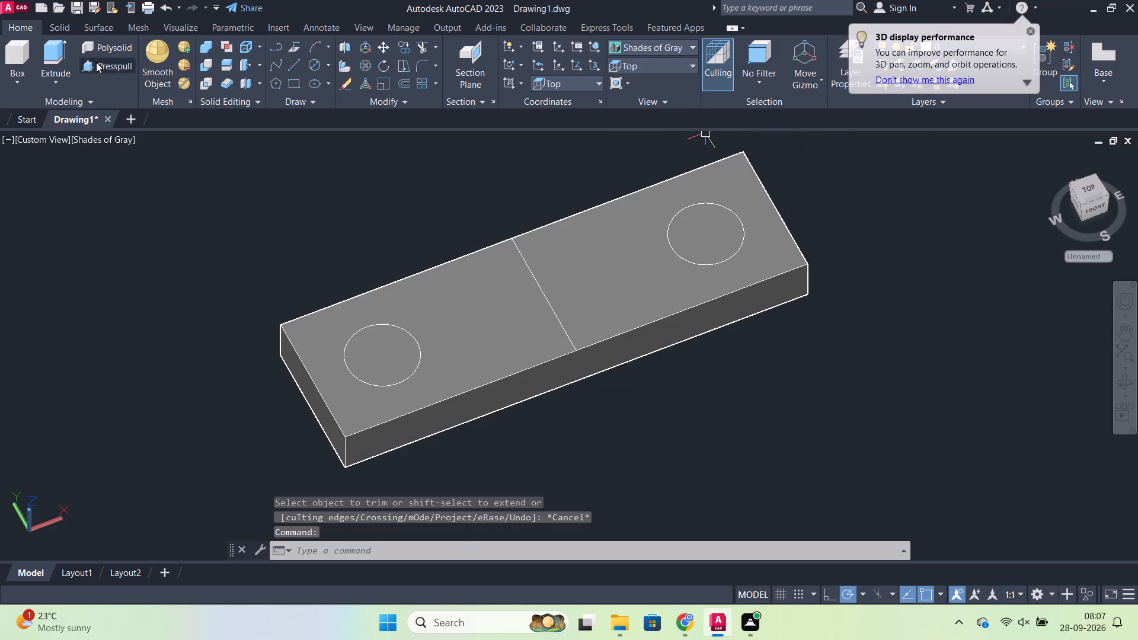
Presspull both circles on the top face down past the block's underside to cut two through holes.
{"action": "left_click", "coordinate": [96, 62]}
{"action": "left_click", "coordinate": [392, 369]}
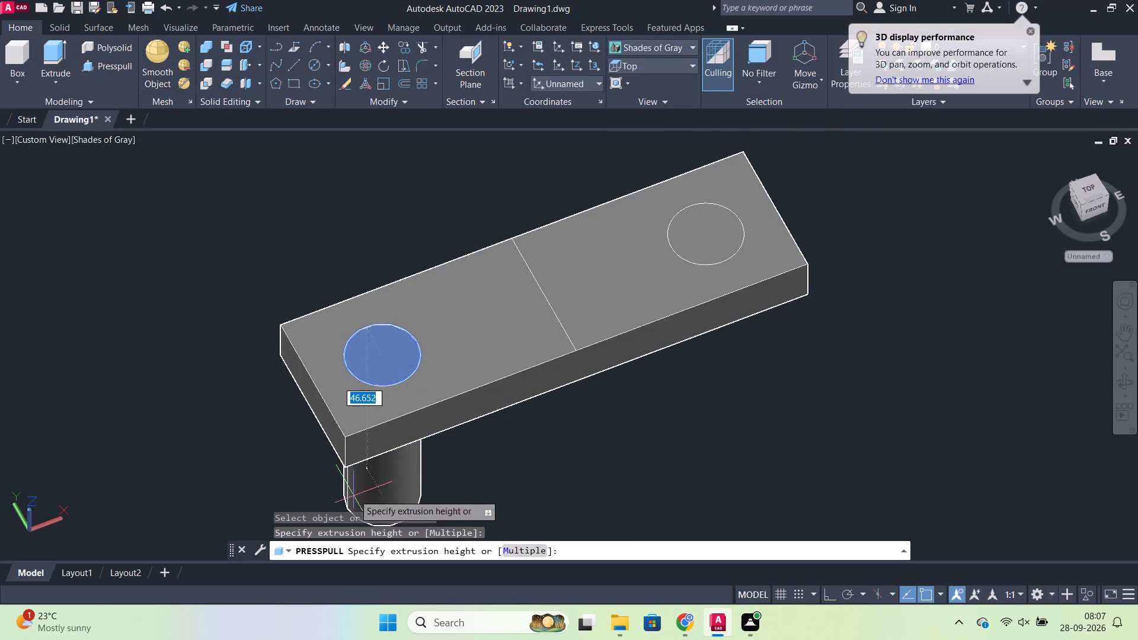
{"action": "left_click", "coordinate": [355, 493]}
{"action": "left_click", "coordinate": [115, 69]}
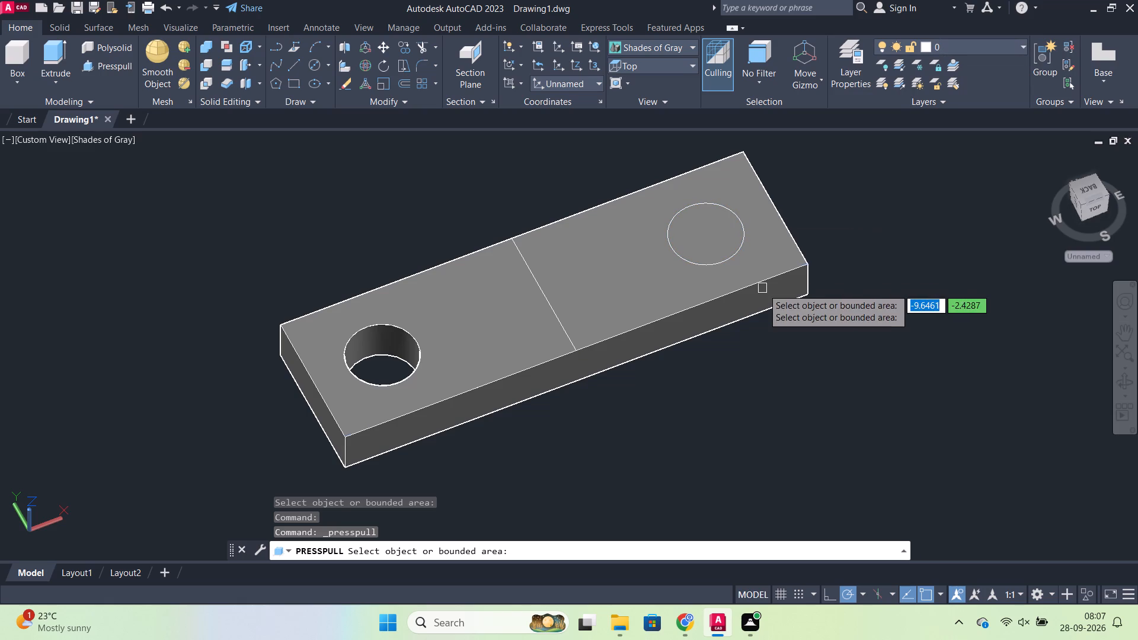
{"action": "left_click", "coordinate": [707, 232]}
{"action": "left_click", "coordinate": [729, 367]}
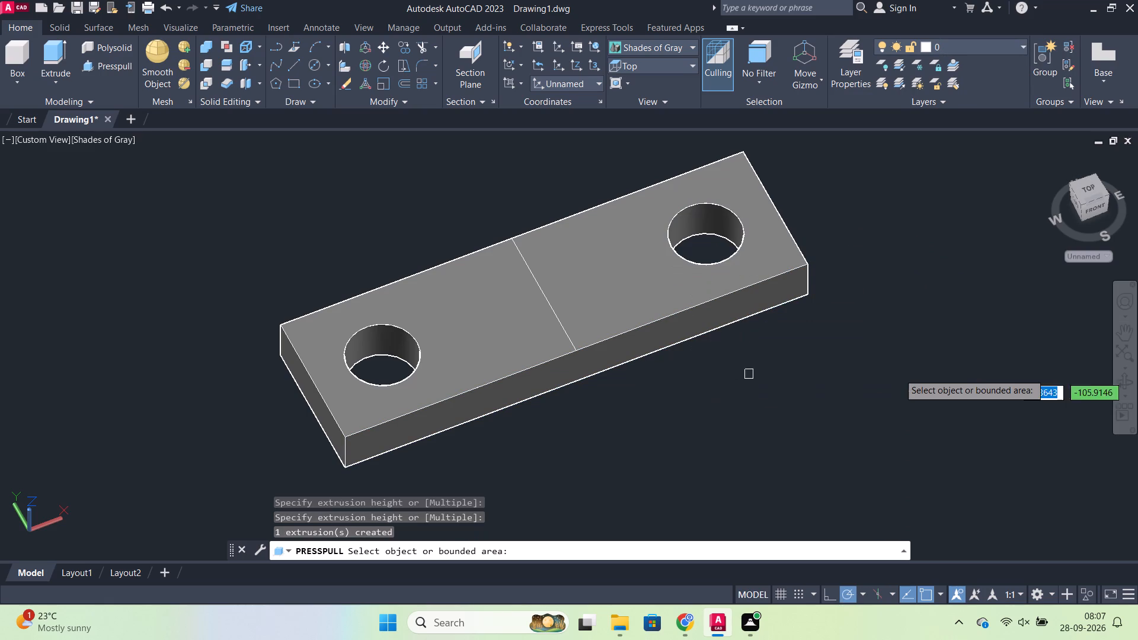
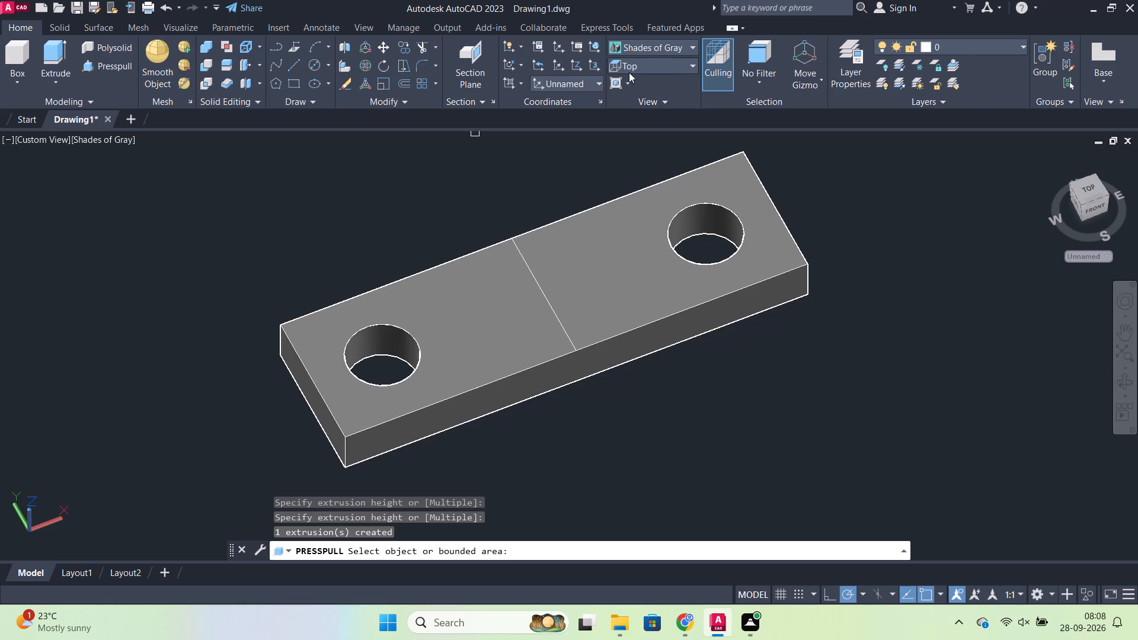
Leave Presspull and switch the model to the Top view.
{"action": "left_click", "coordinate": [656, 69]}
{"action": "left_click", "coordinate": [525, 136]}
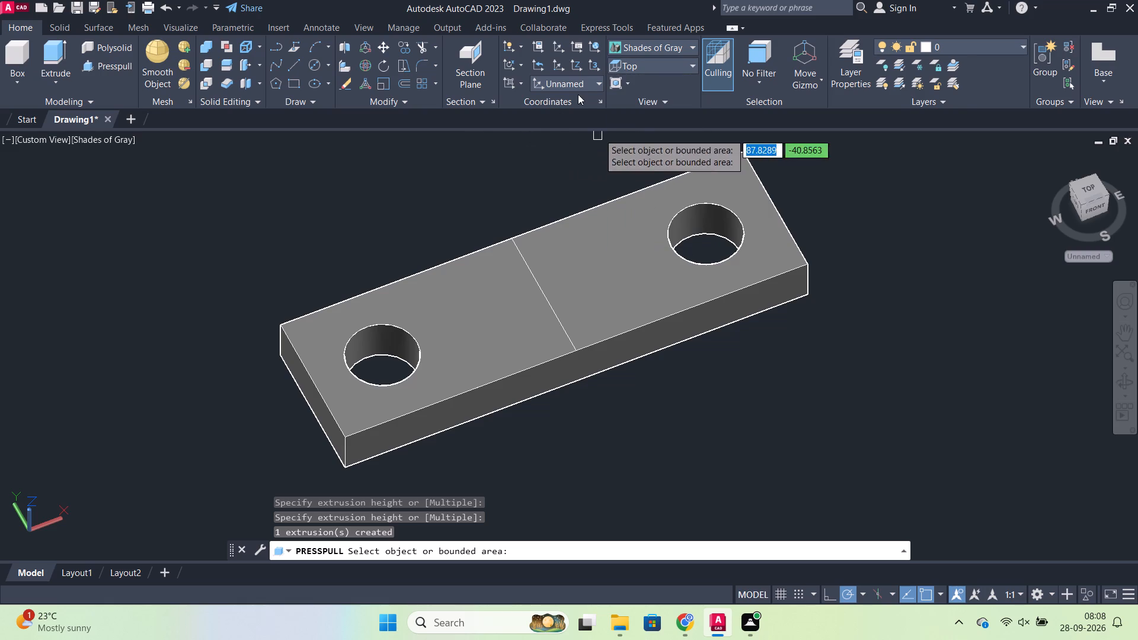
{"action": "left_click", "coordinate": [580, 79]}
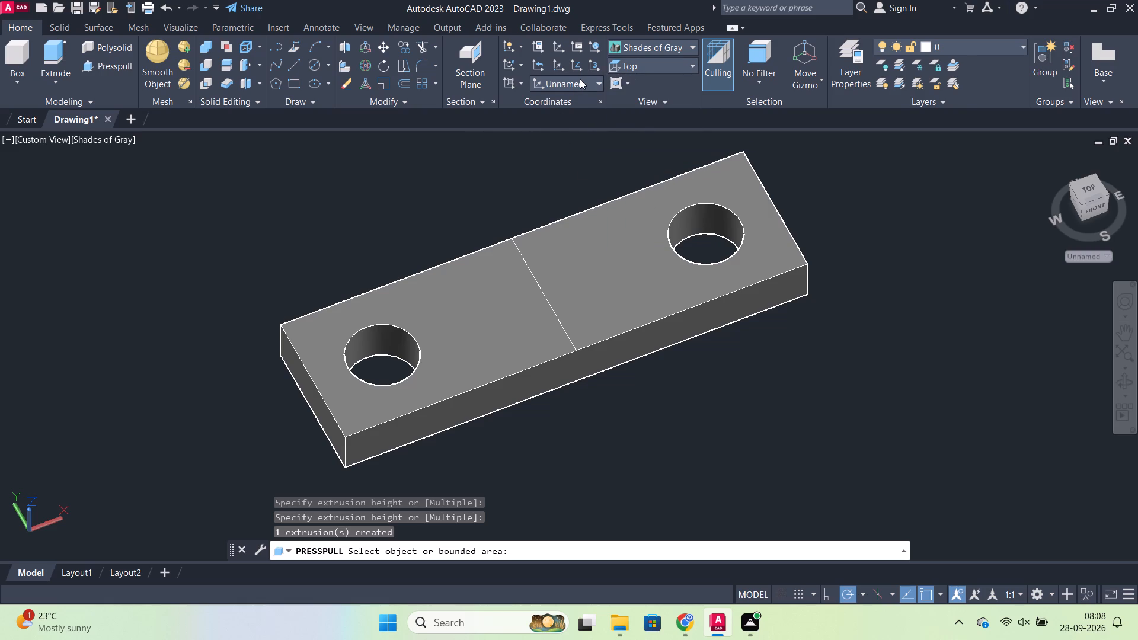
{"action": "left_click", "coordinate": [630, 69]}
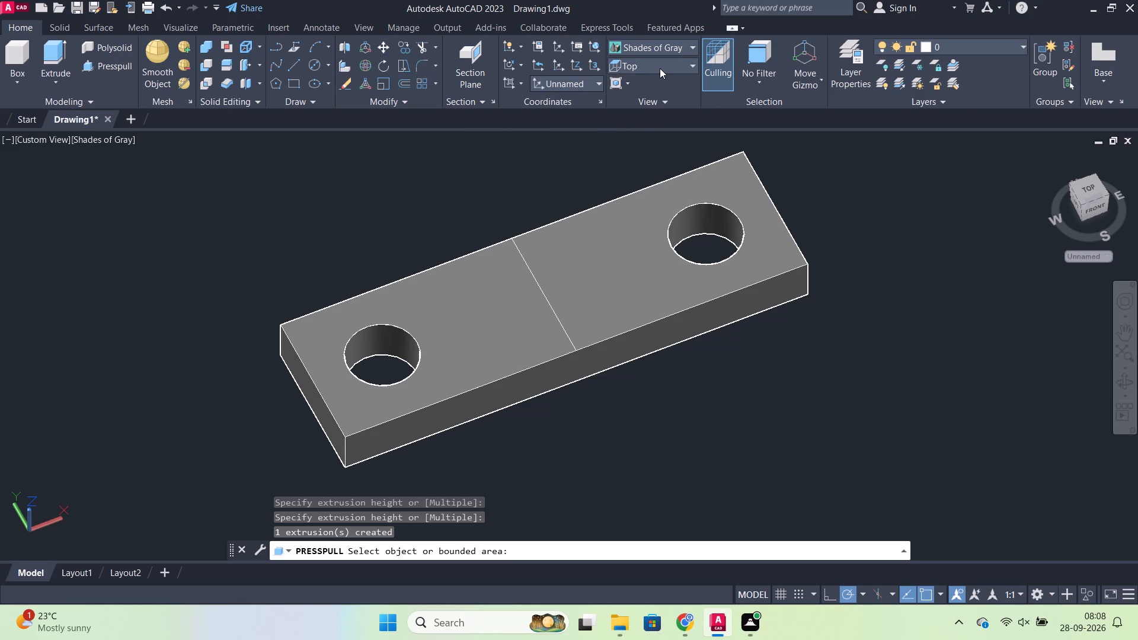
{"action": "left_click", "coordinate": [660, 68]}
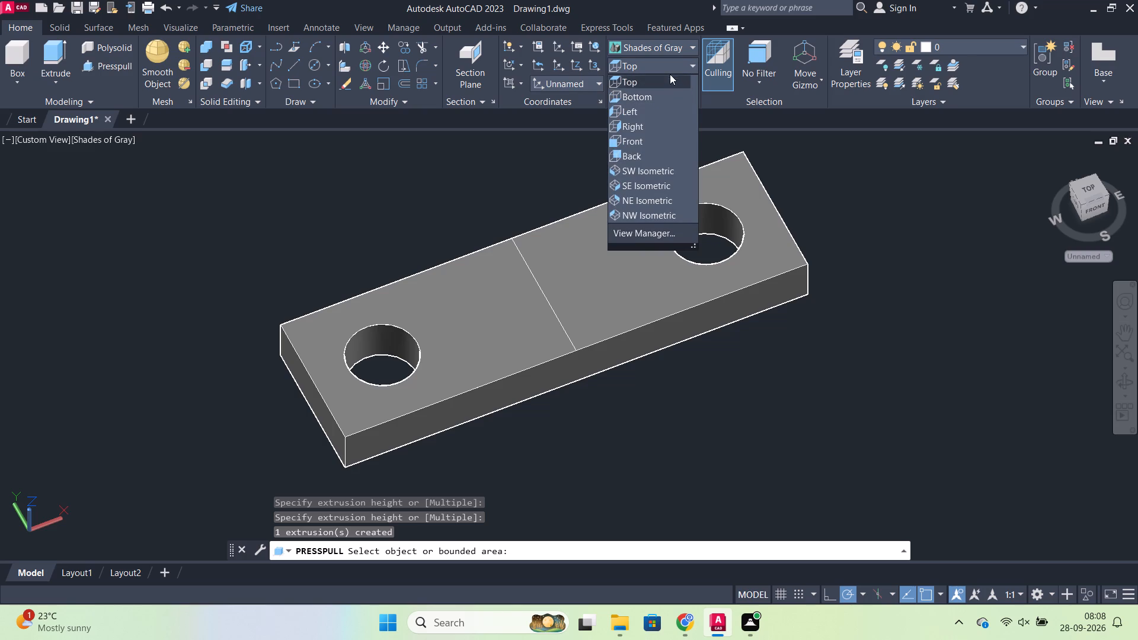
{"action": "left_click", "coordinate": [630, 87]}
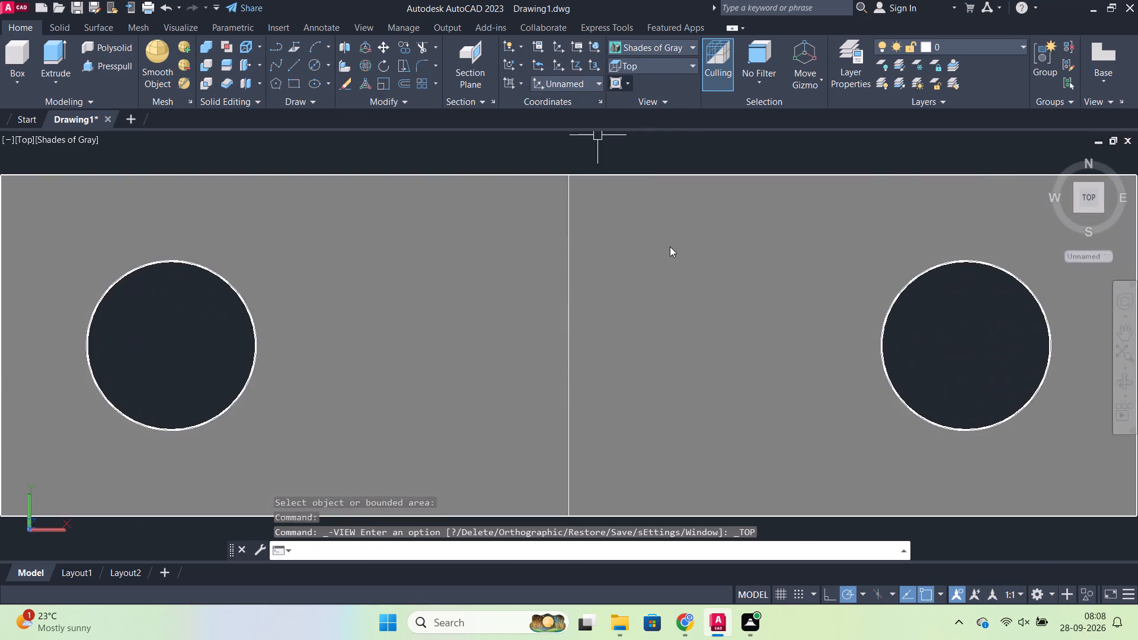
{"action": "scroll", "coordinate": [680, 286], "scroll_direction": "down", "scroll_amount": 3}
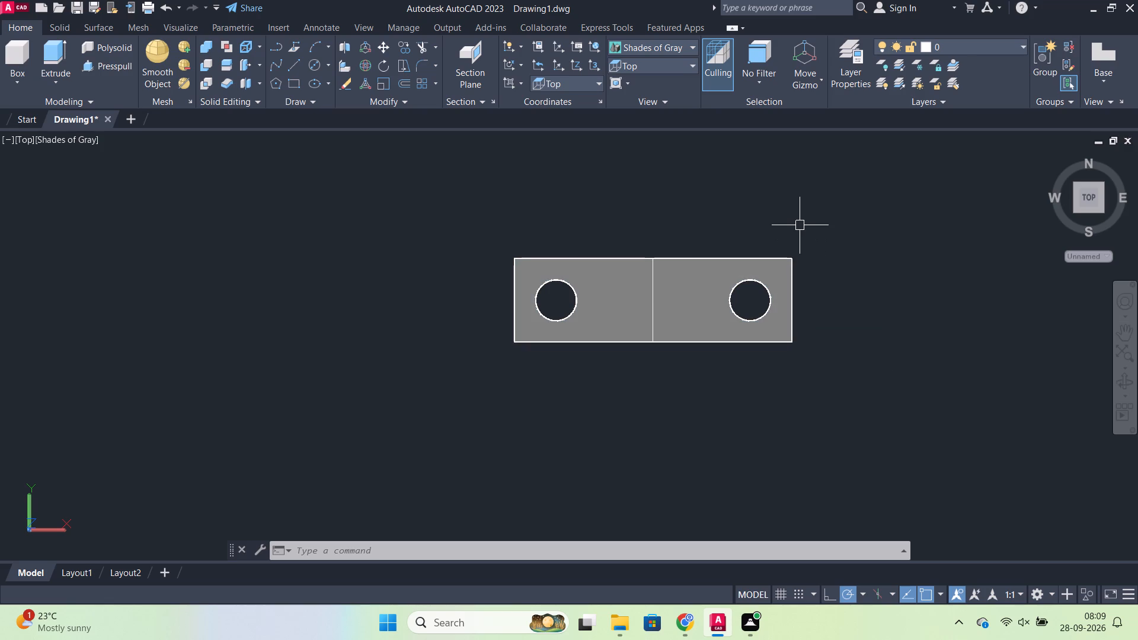
Switch the model to the Front view.
{"action": "left_click", "coordinate": [661, 65]}
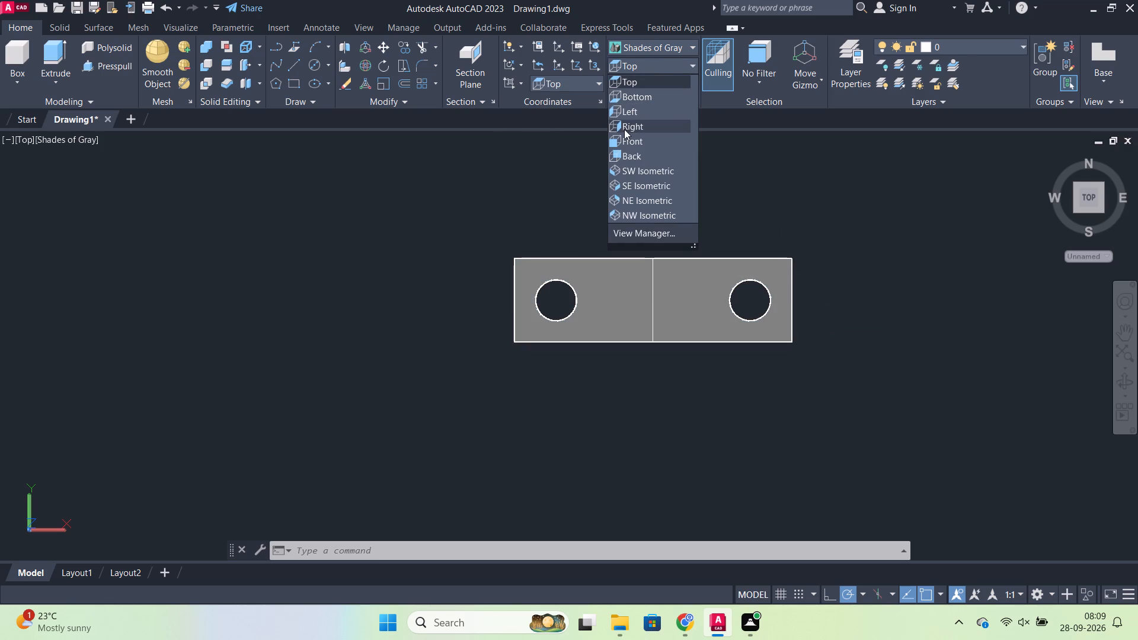
{"action": "left_click", "coordinate": [641, 140]}
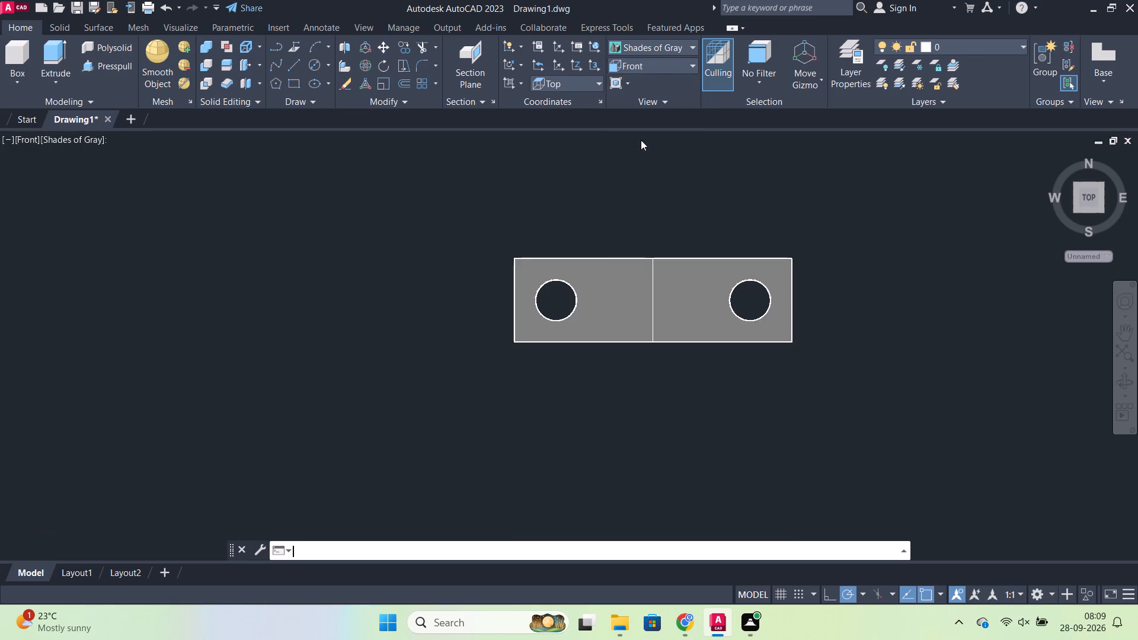
{"action": "scroll", "coordinate": [629, 251], "scroll_direction": "down", "scroll_amount": 2}
{"action": "middle_click_drag", "start_coordinate": [679, 231], "coordinate": [548, 241]}
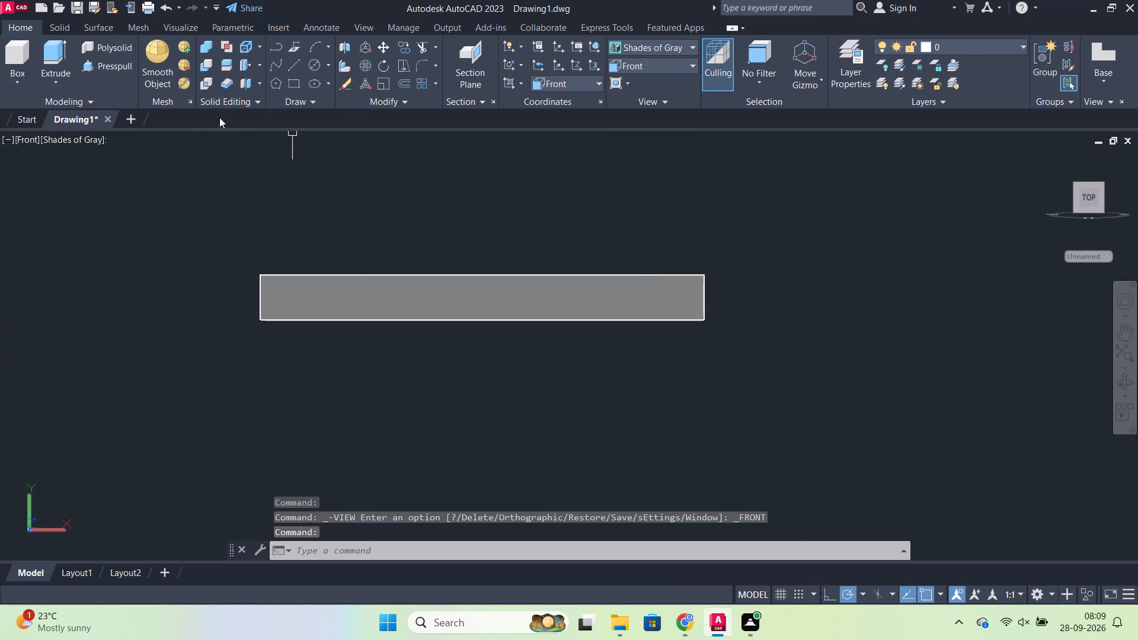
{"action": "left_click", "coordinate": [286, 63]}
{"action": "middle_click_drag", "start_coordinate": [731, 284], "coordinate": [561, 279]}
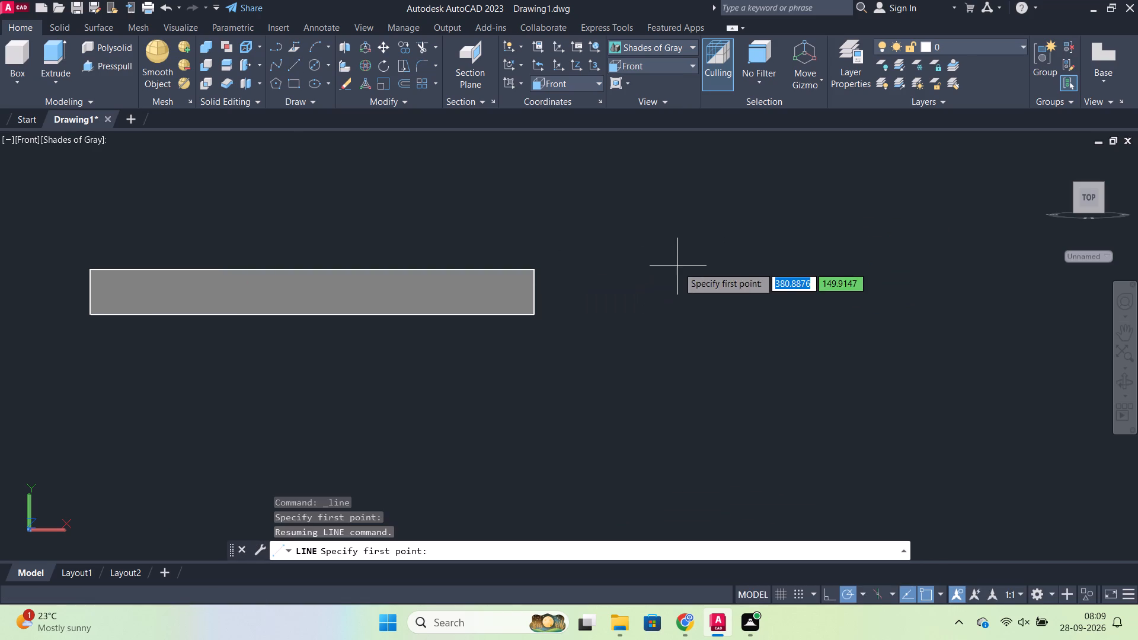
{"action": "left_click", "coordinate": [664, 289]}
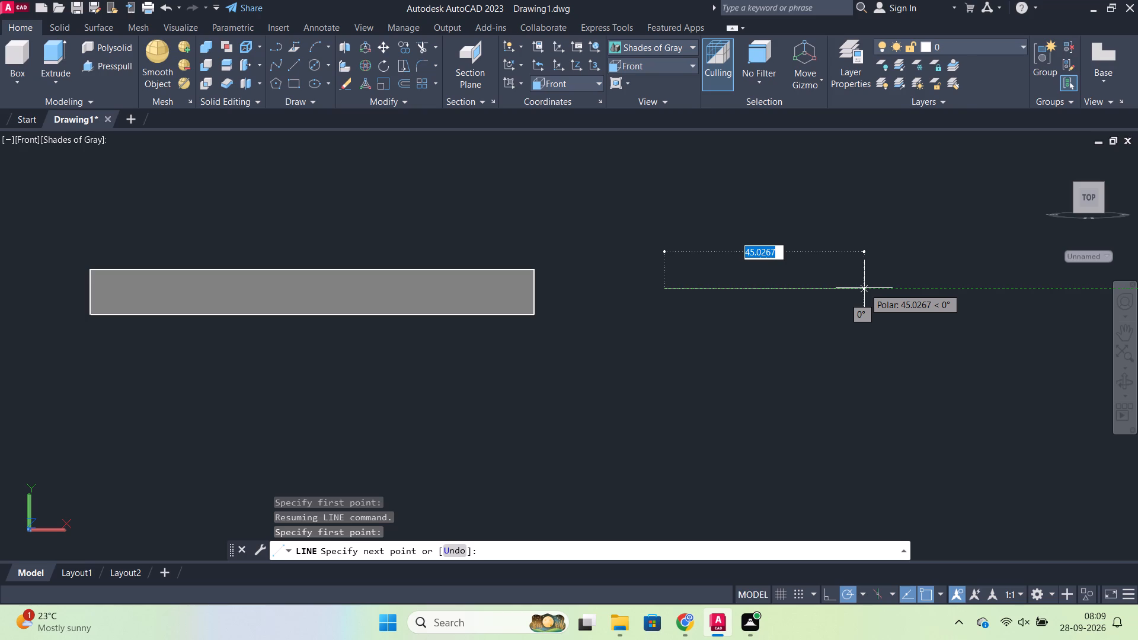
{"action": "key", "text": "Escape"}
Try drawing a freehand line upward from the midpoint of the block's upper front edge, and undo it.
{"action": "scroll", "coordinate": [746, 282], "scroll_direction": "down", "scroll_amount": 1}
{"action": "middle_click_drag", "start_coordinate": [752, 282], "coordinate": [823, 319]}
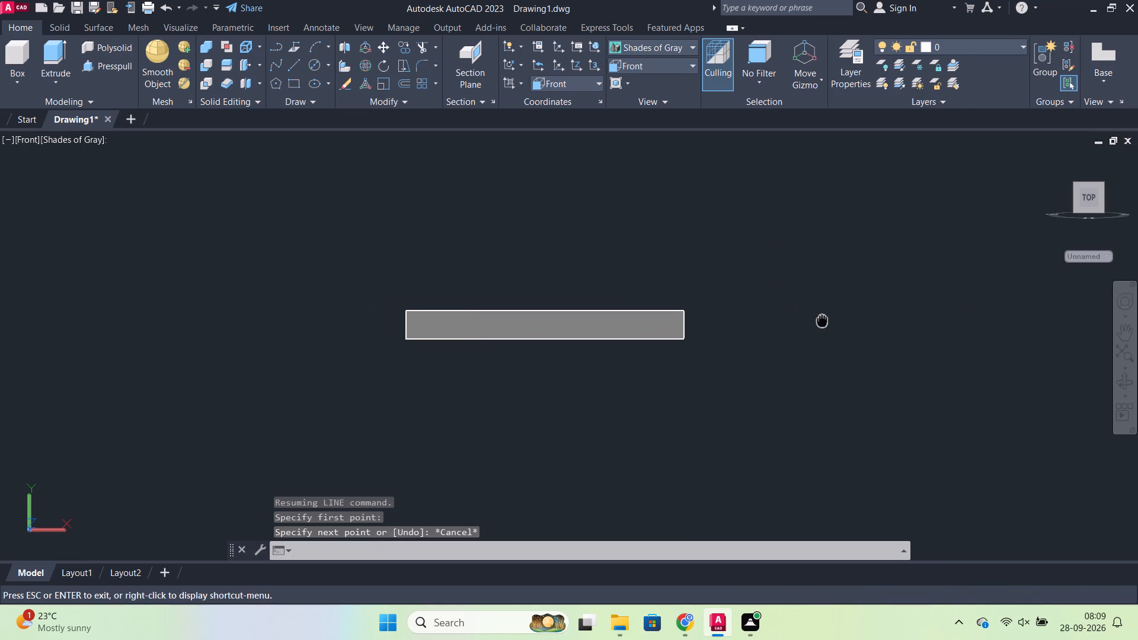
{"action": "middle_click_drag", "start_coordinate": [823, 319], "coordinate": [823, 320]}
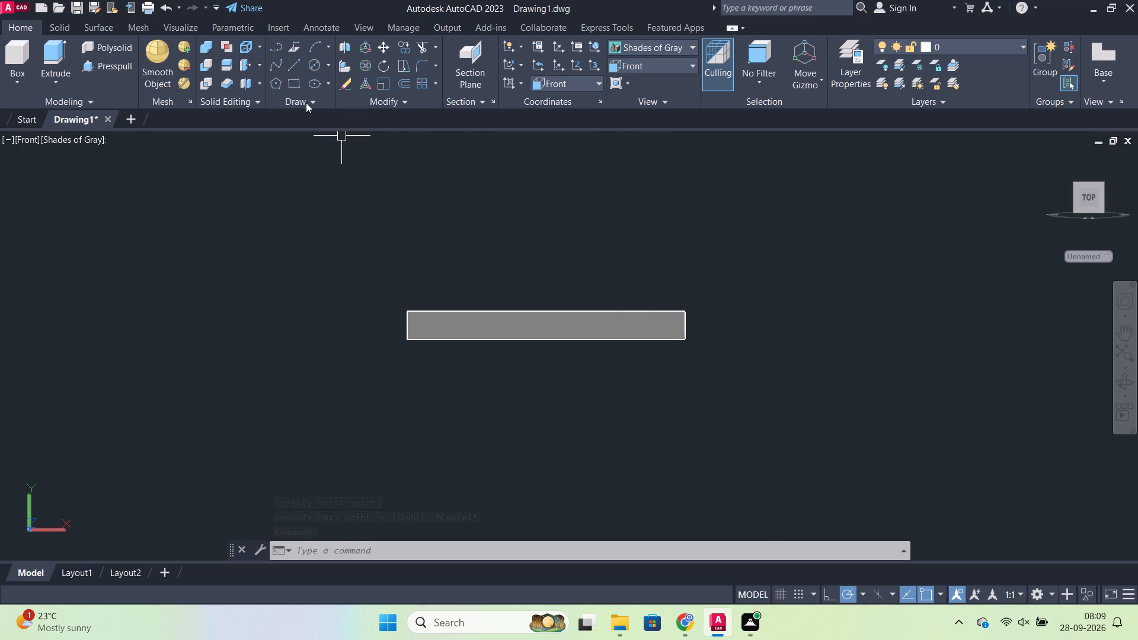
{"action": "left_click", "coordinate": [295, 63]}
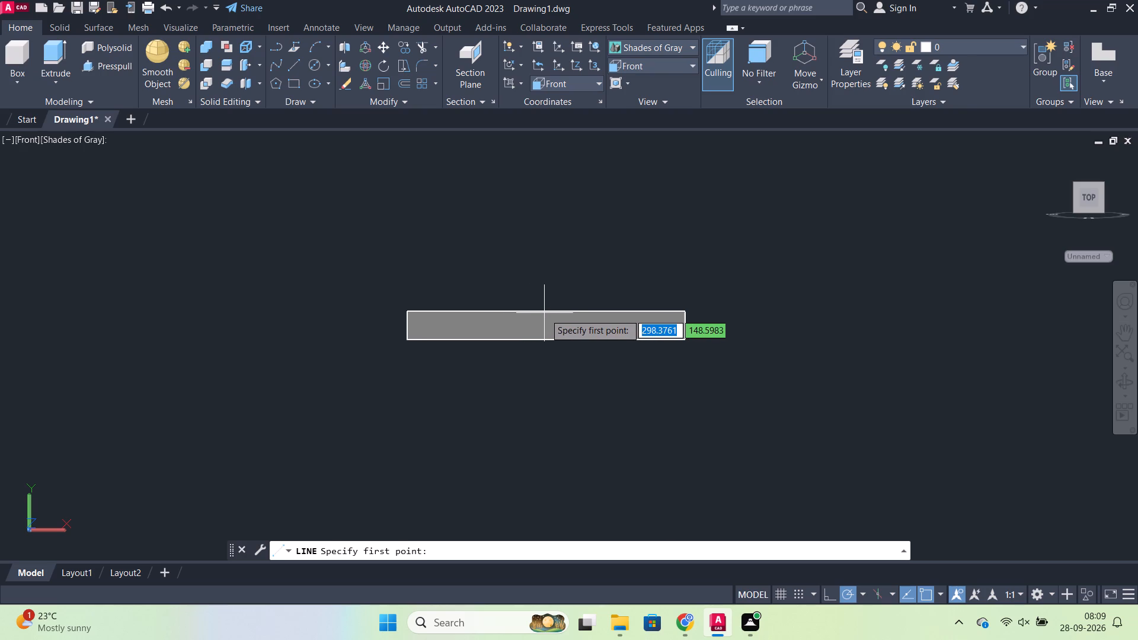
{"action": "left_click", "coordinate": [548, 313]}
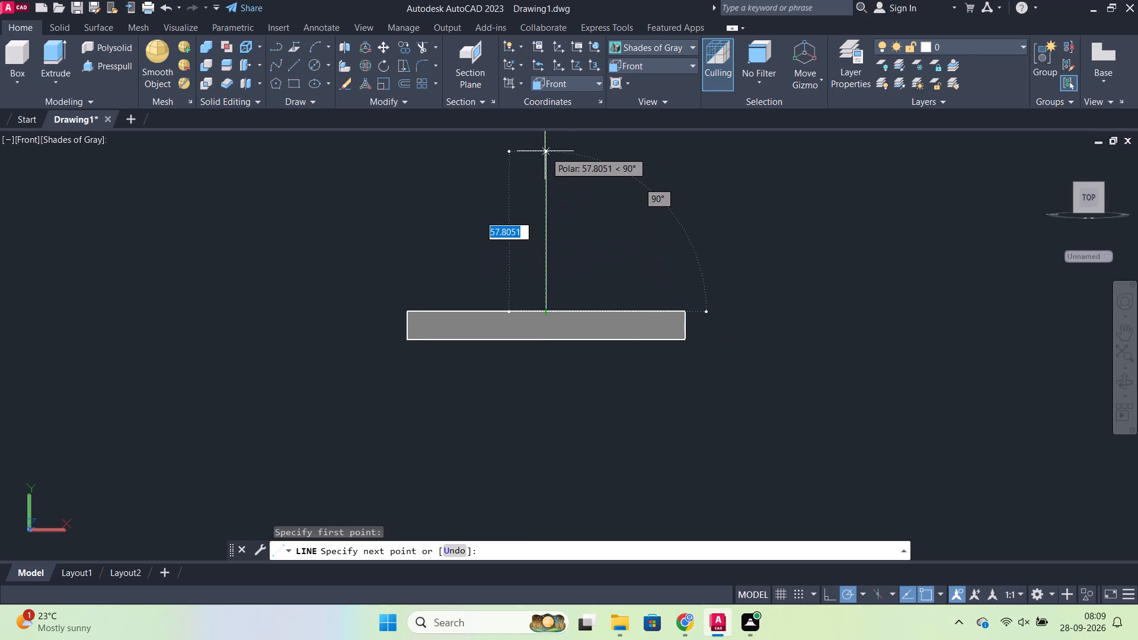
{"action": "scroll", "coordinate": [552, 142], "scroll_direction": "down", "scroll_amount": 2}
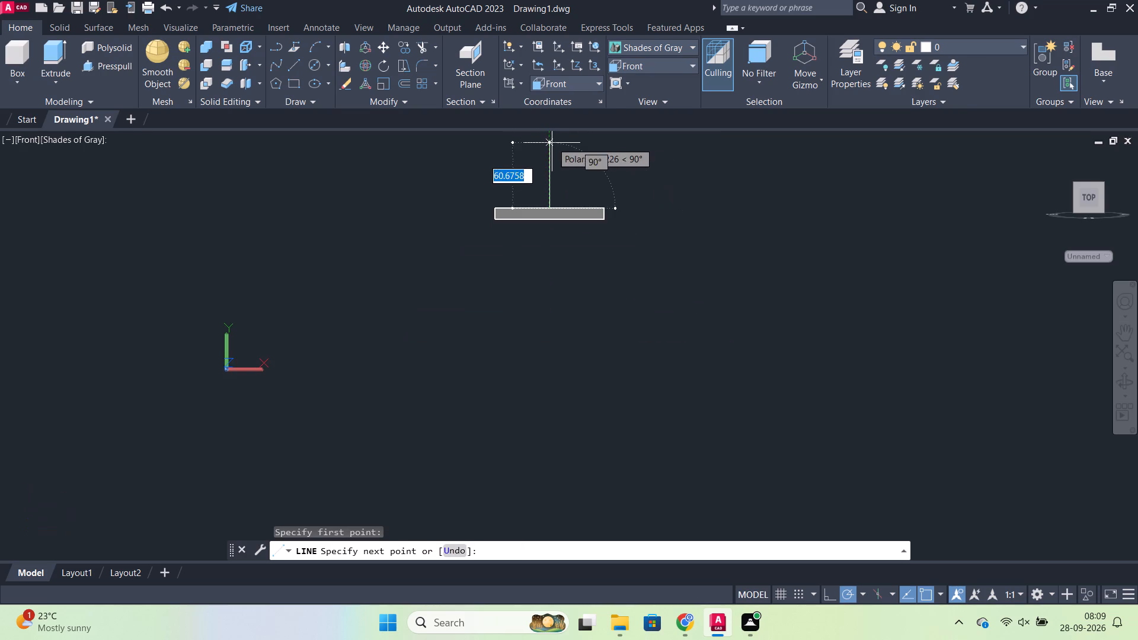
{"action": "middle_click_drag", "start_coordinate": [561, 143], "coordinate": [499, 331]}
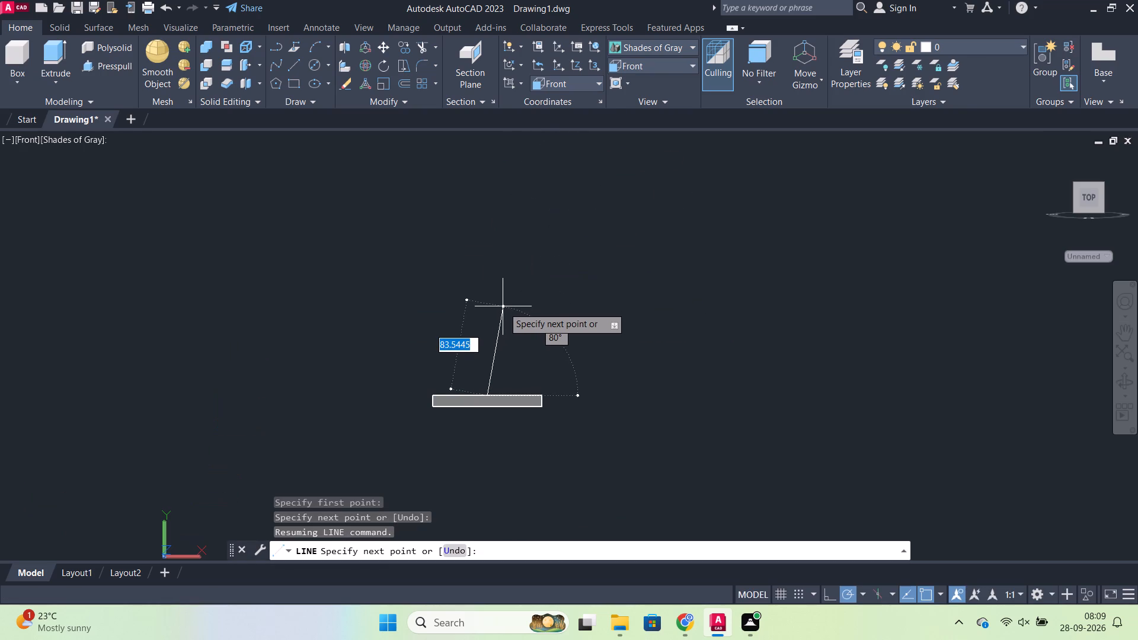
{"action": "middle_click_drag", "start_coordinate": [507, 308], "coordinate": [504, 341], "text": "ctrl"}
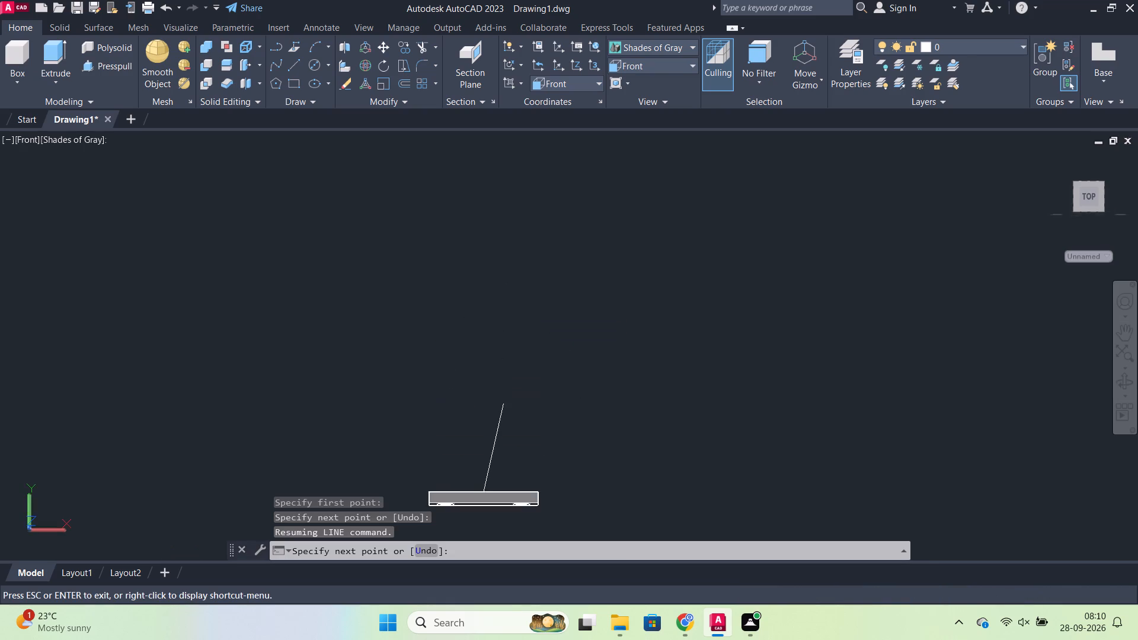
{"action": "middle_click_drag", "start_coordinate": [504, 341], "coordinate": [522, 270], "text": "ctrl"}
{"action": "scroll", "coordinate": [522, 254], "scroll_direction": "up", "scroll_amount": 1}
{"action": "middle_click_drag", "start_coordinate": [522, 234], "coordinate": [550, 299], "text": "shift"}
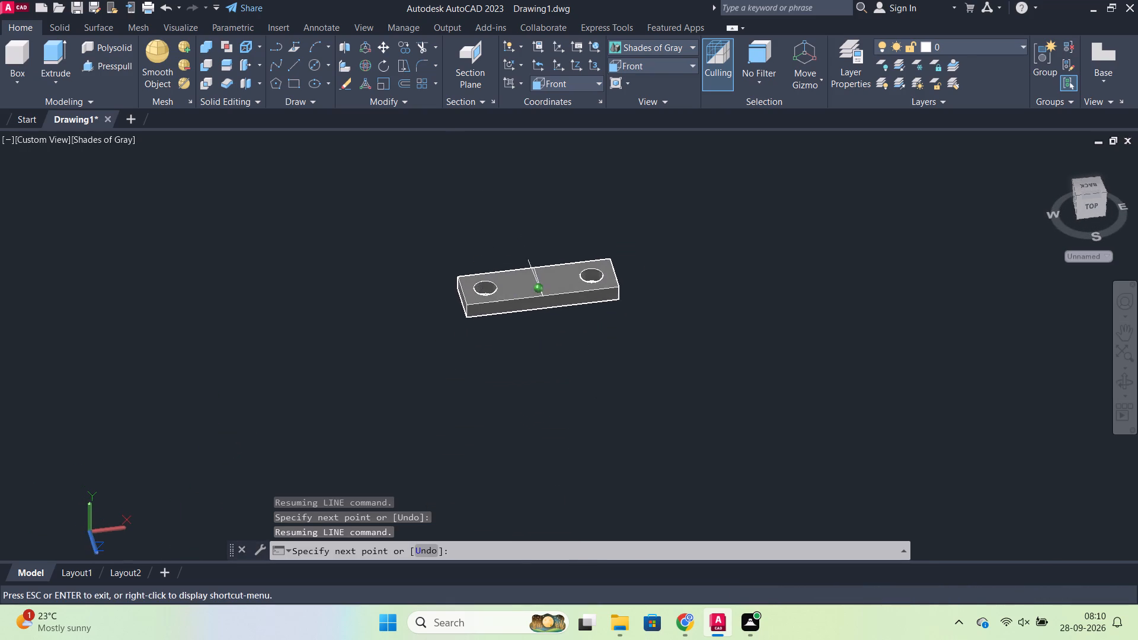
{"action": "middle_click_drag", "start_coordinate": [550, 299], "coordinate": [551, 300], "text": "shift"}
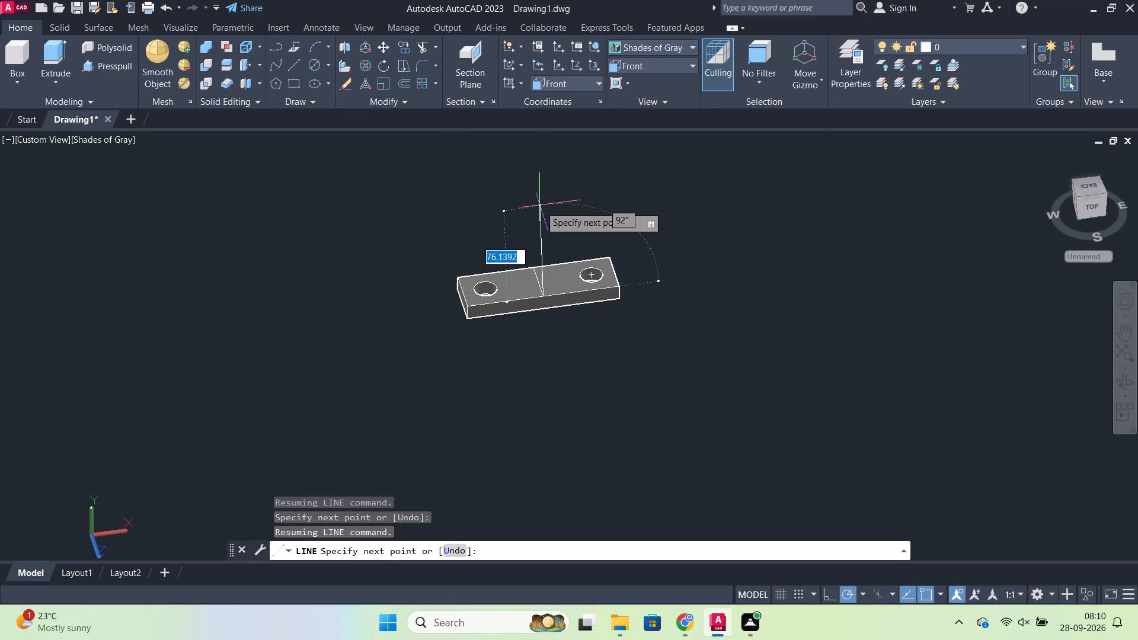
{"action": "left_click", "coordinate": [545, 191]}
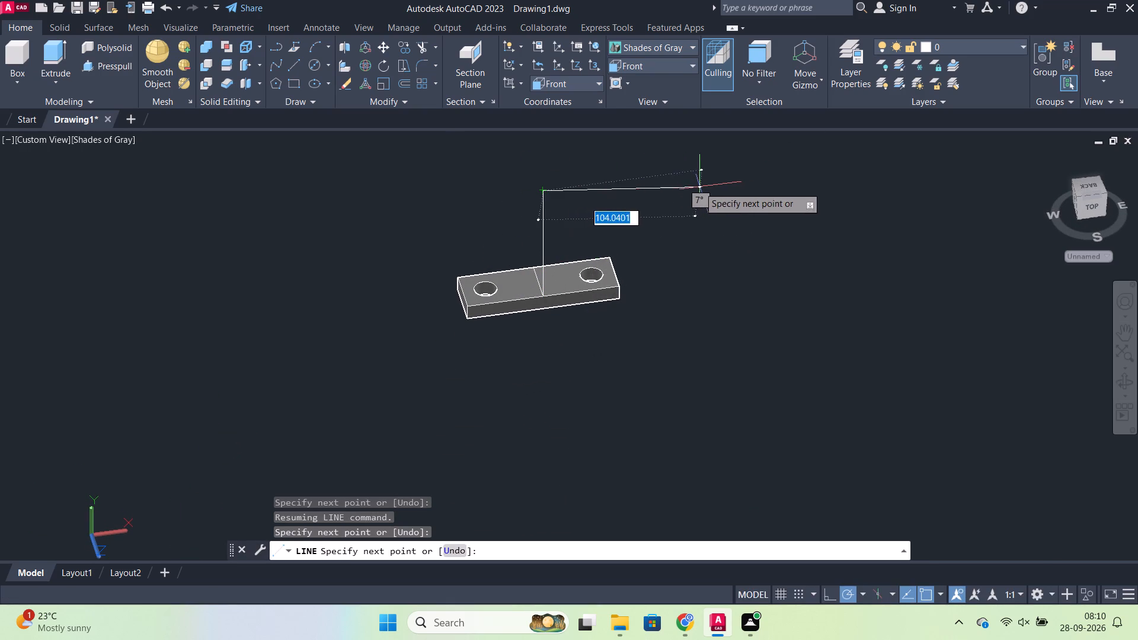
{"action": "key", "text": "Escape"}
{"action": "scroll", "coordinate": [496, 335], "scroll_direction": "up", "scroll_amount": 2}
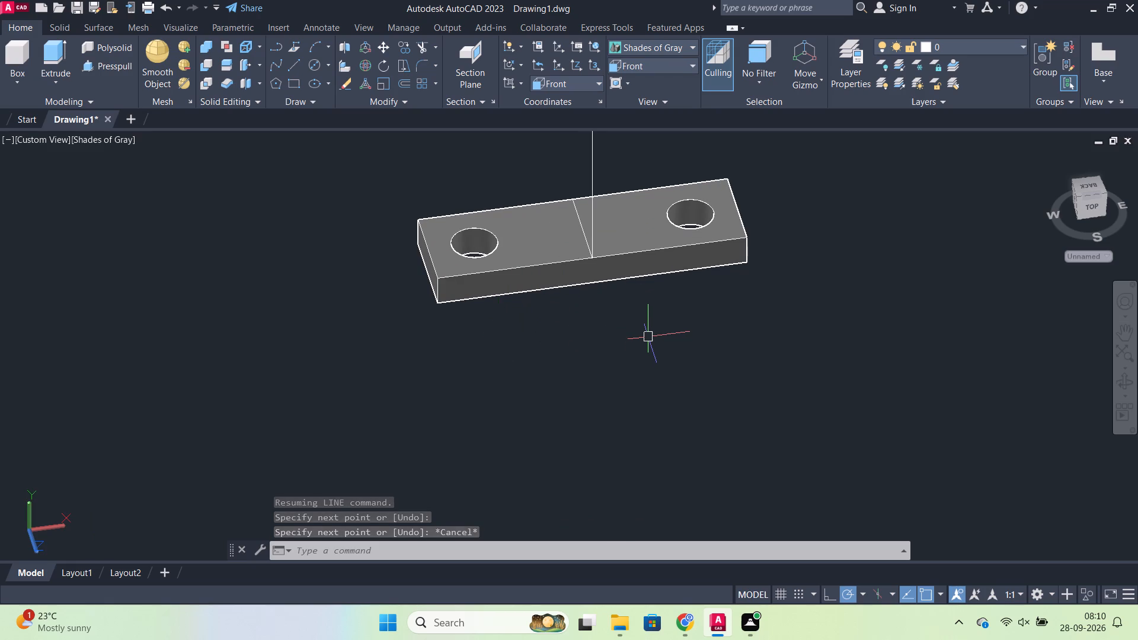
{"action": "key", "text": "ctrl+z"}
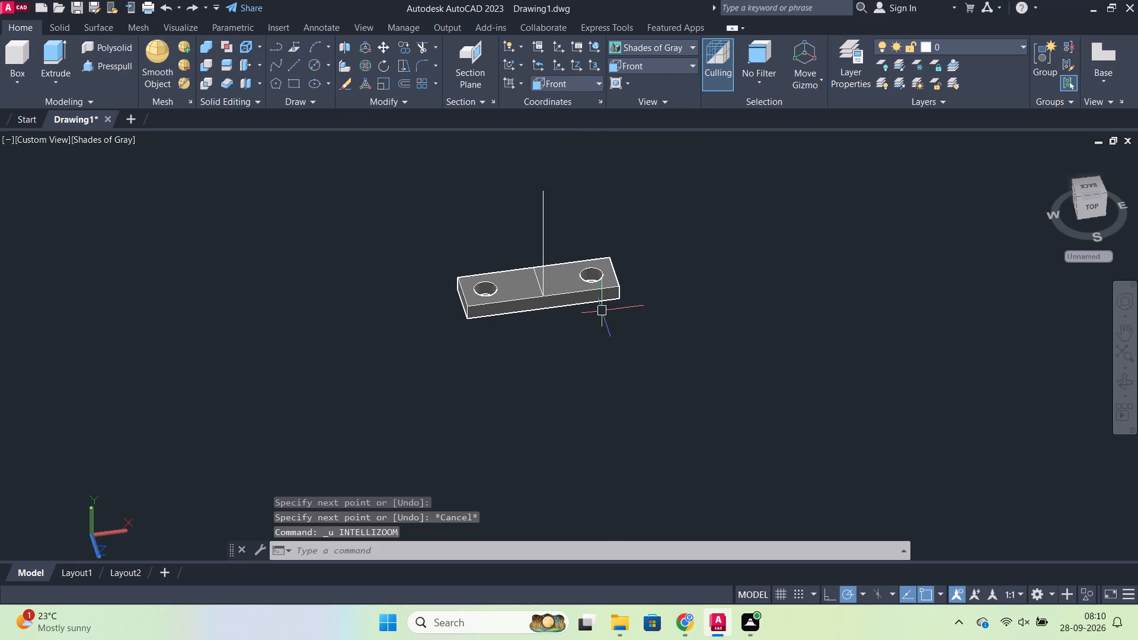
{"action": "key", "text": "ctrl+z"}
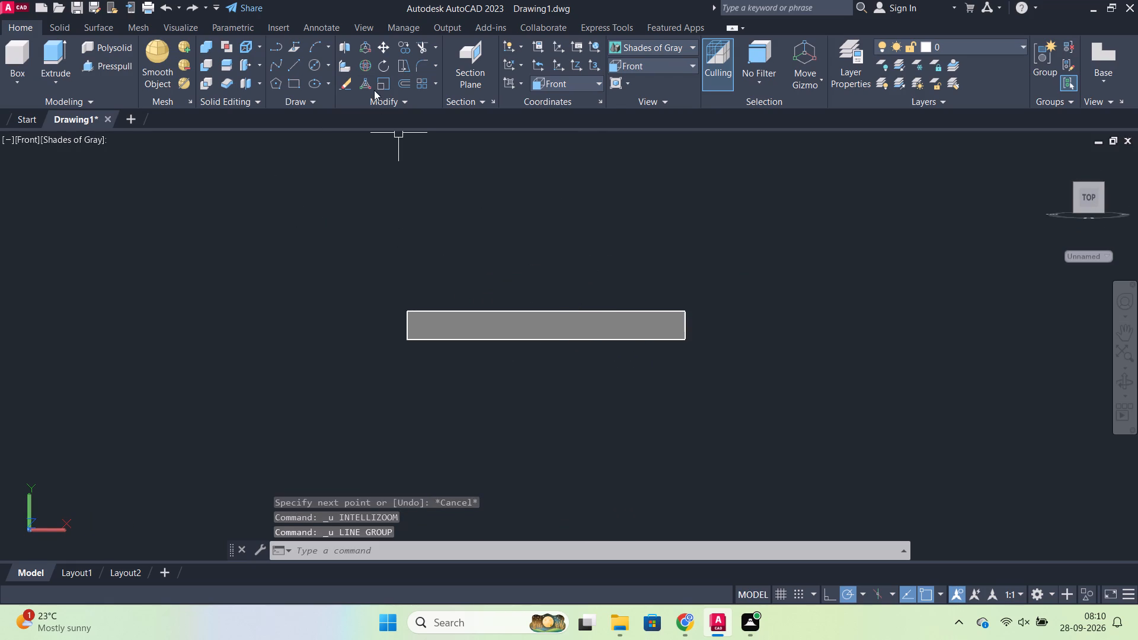
Draw a vertical line 58.9 long upward from the midpoint of the block's upper edge.
{"action": "left_click", "coordinate": [300, 62]}
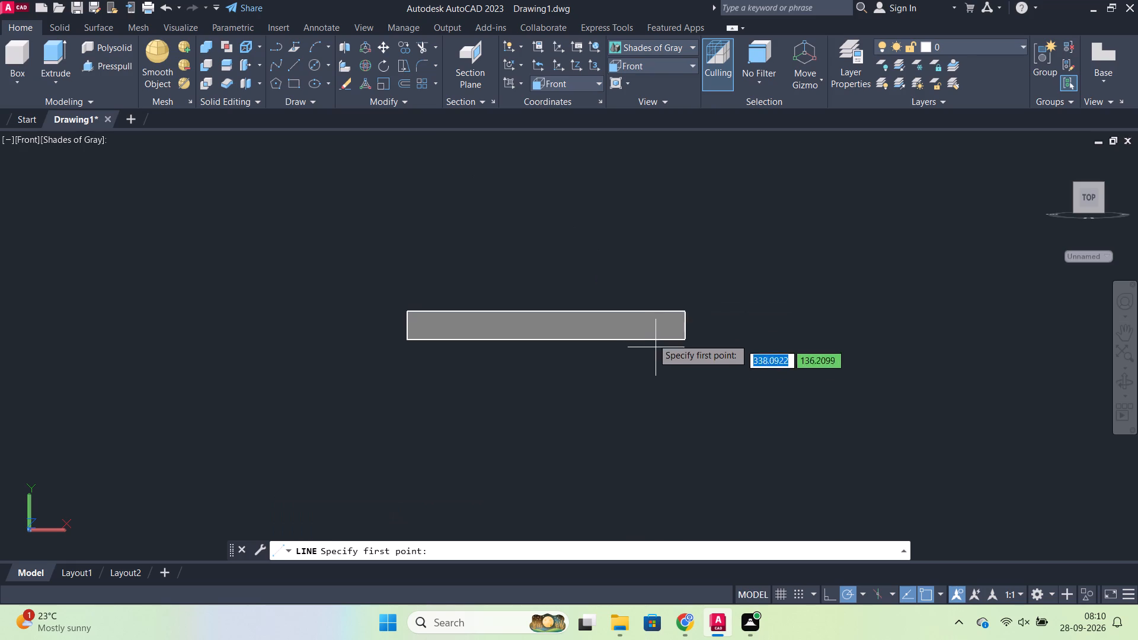
{"action": "left_click", "coordinate": [545, 312]}
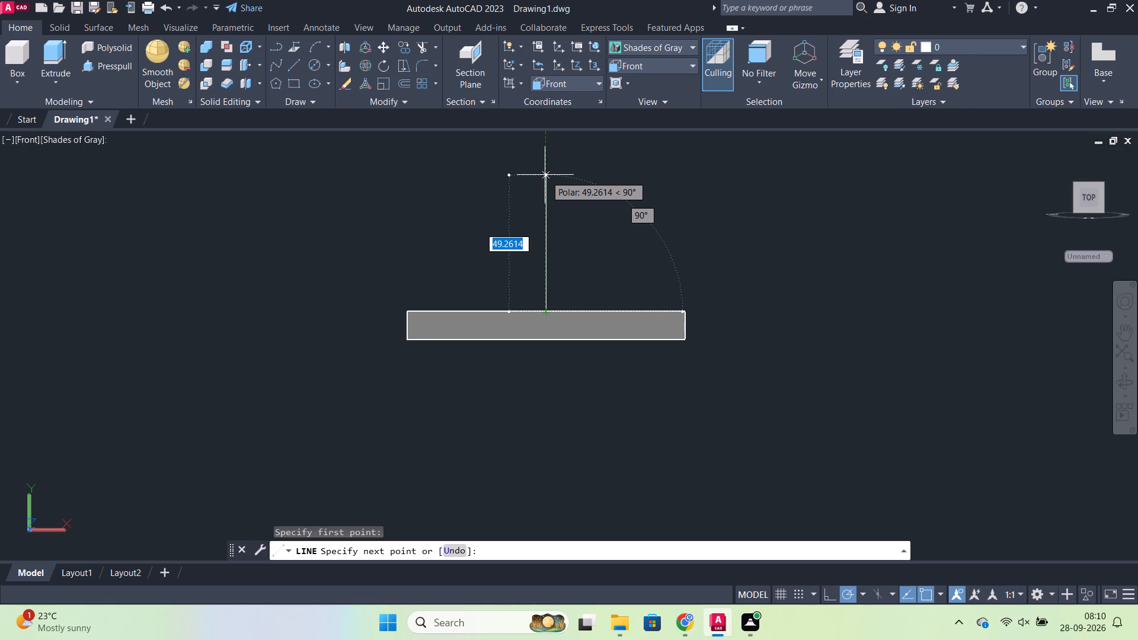
{"action": "type", "text": "58.9"}
{"action": "key", "text": "Return"}
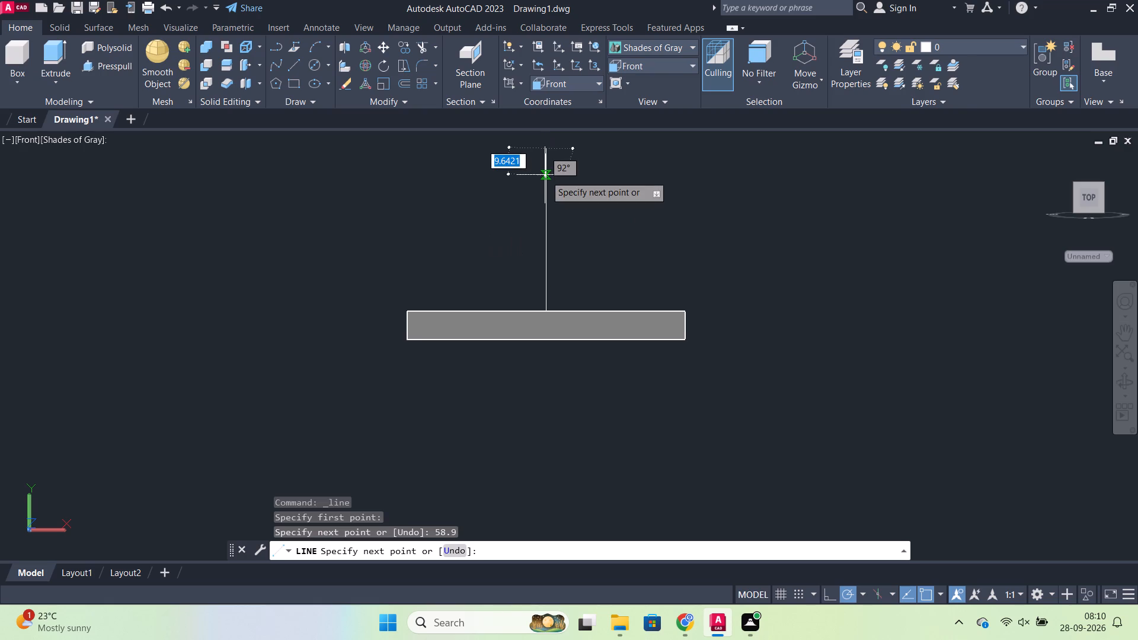
{"action": "key", "text": "Escape"}
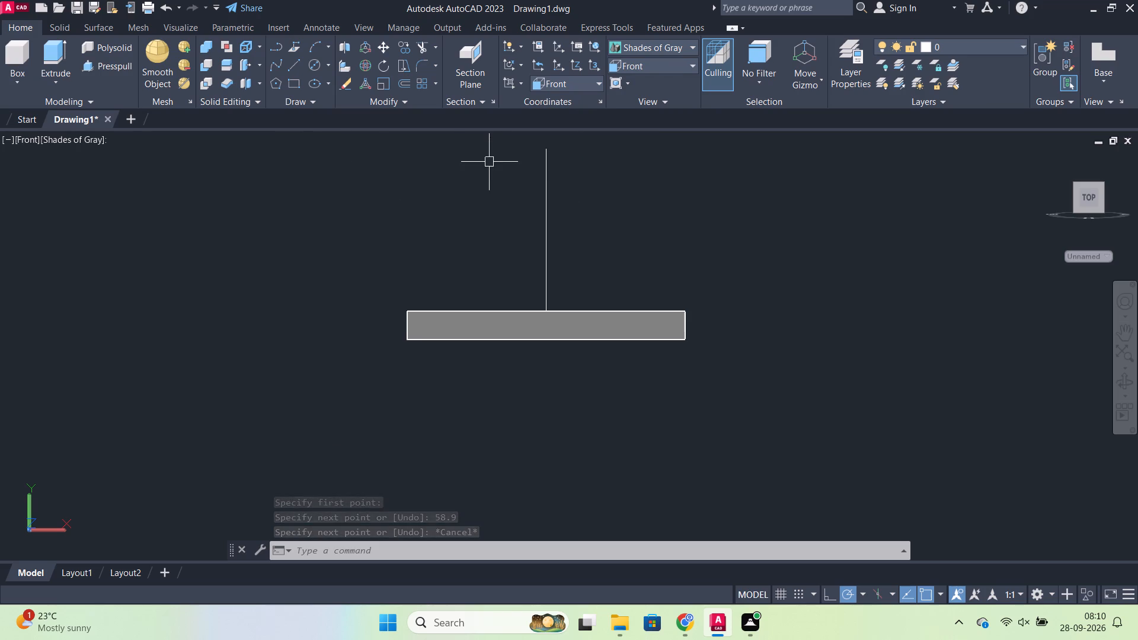
Offset the vertical centre line by 11 to each side.
{"action": "middle_click_drag", "start_coordinate": [490, 162], "coordinate": [469, 208]}
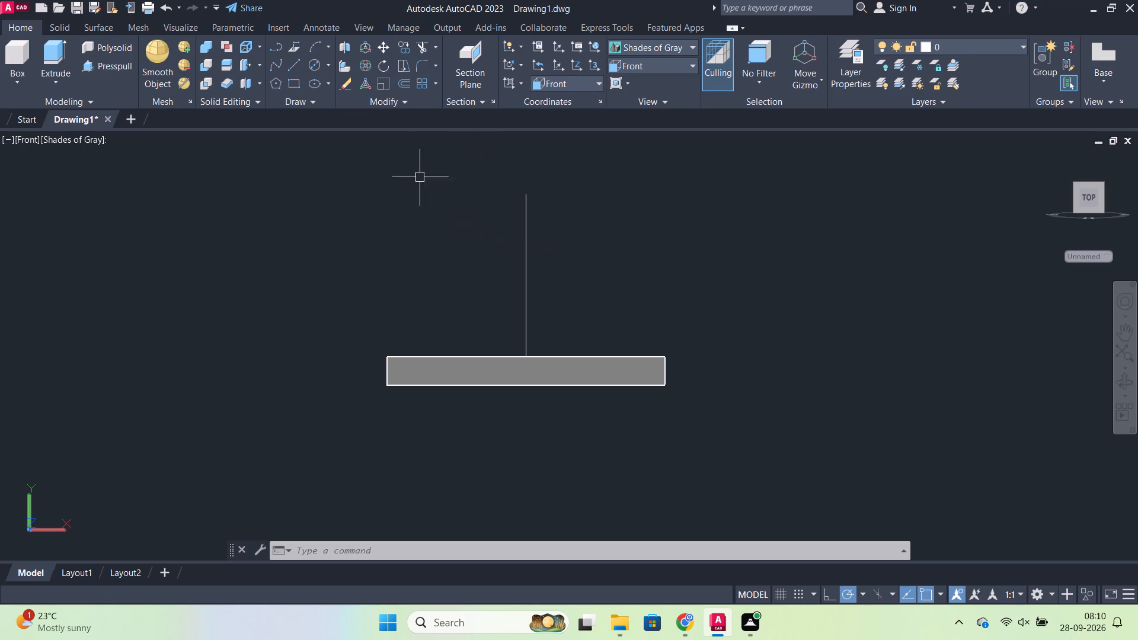
{"action": "key", "text": "o"}
{"action": "key", "text": "Return"}
{"action": "key", "text": "Return"}
{"action": "left_click", "coordinate": [529, 233]}
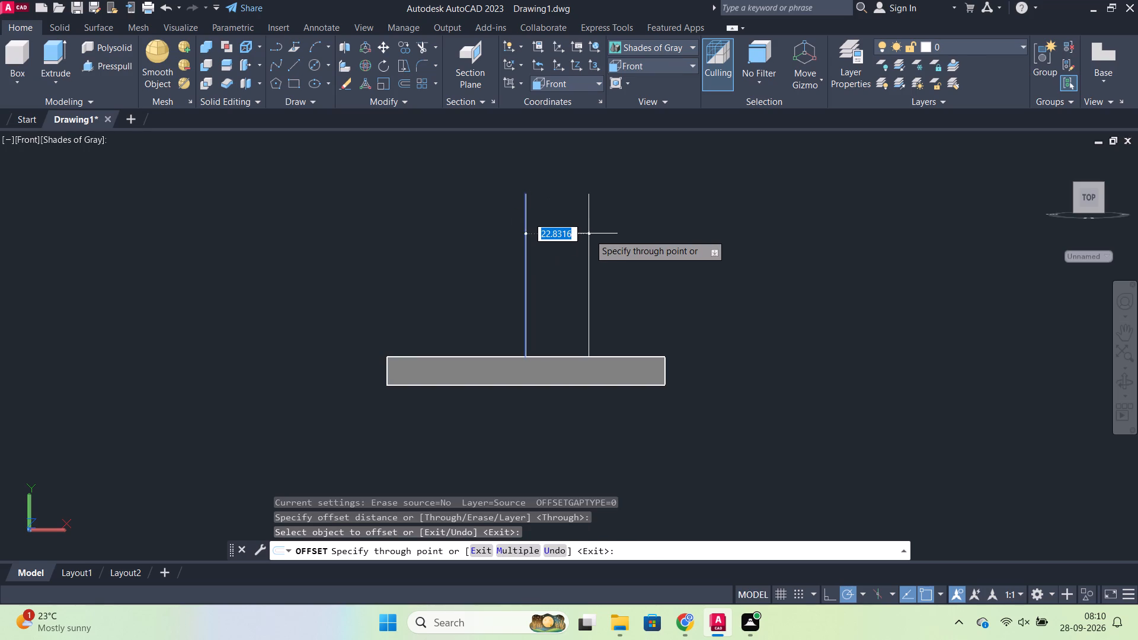
{"action": "type", "text": "11"}
{"action": "key", "text": "Return"}
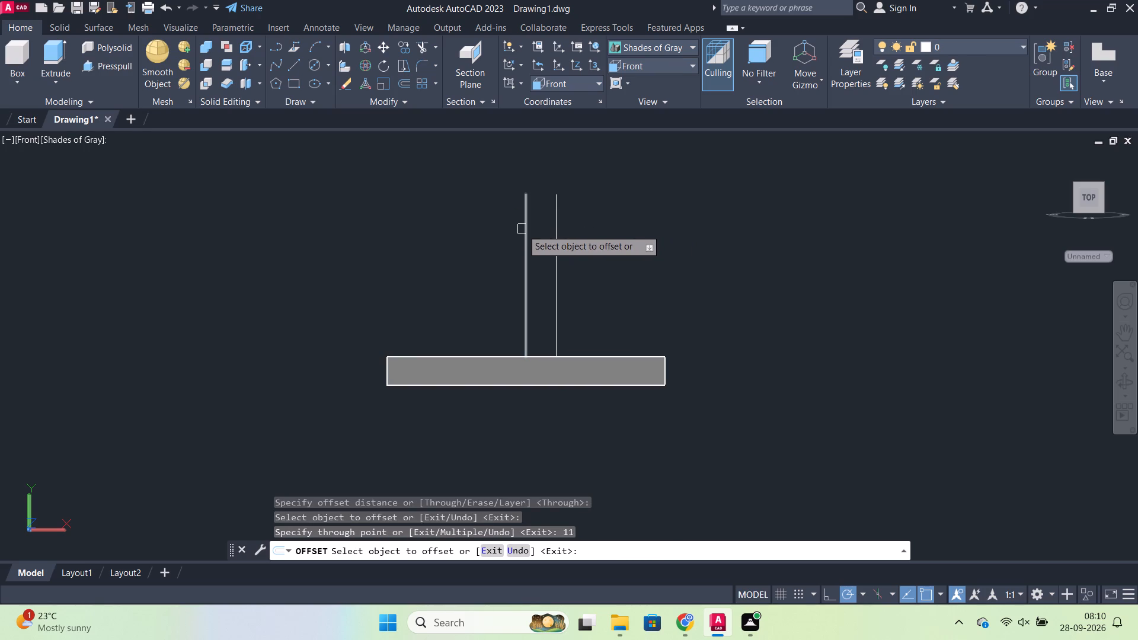
{"action": "left_click", "coordinate": [525, 223]}
{"action": "type", "text": "11"}
{"action": "key", "text": "Return"}
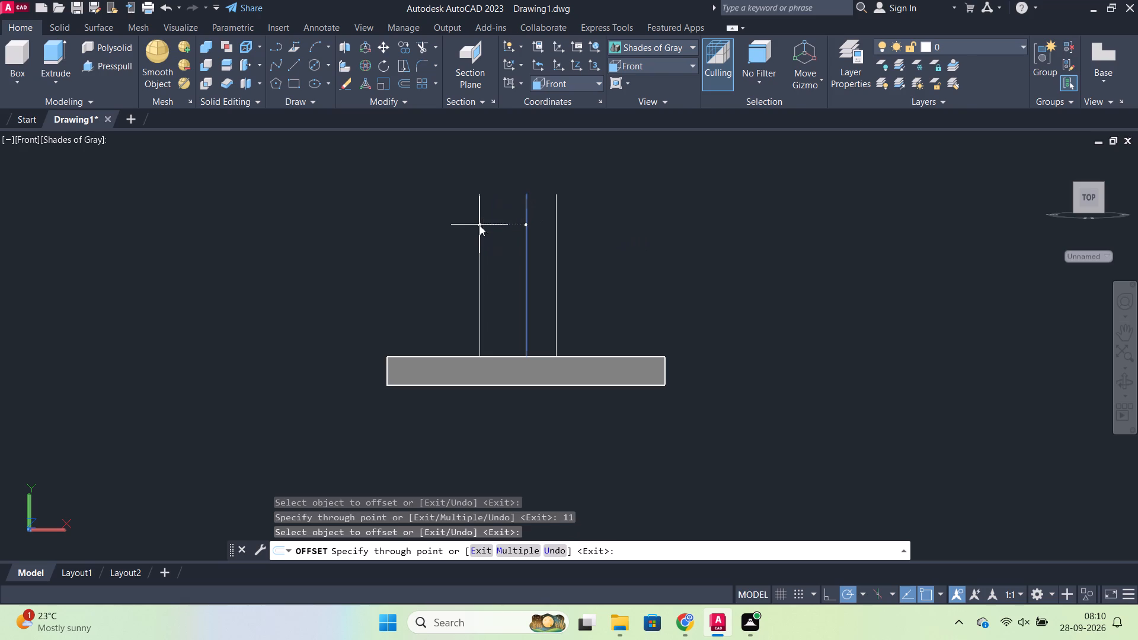
{"action": "key", "text": "Escape"}
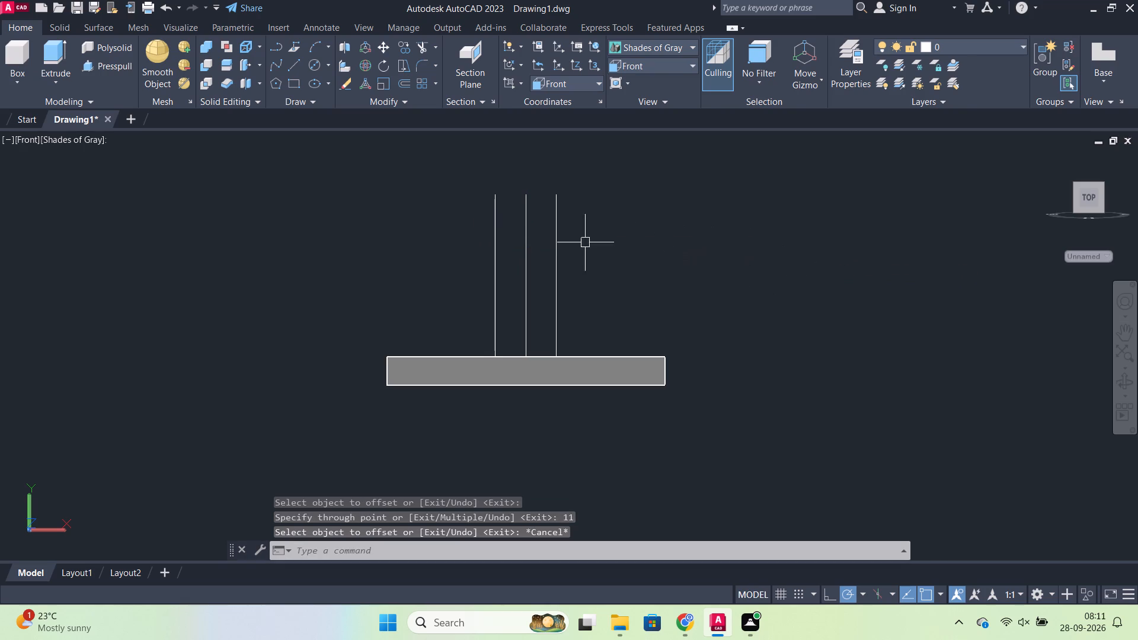
Draw a horizontal line joining the upper ends of the two offset vertical lines.
{"action": "scroll", "coordinate": [599, 237], "scroll_direction": "up", "scroll_amount": 1}
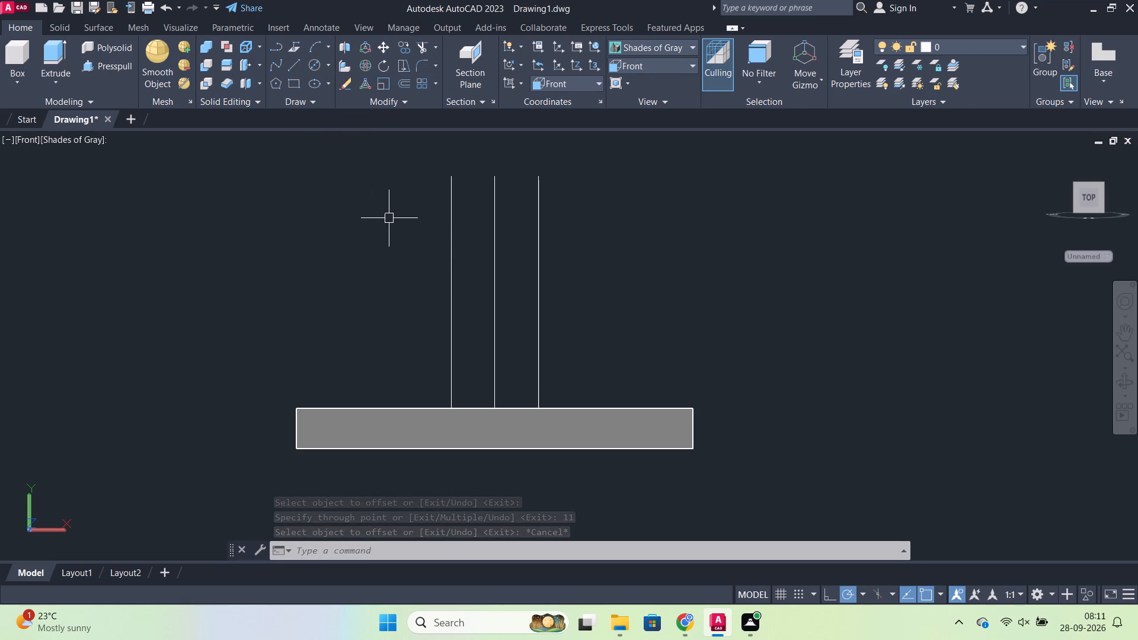
{"action": "left_click", "coordinate": [290, 63]}
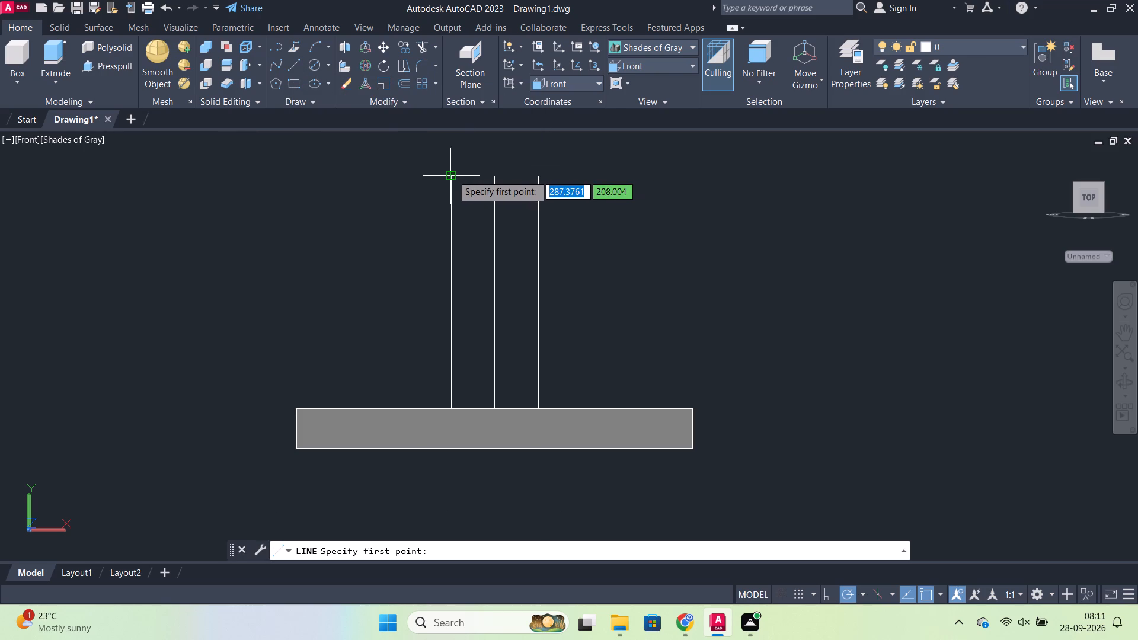
{"action": "left_click", "coordinate": [452, 175]}
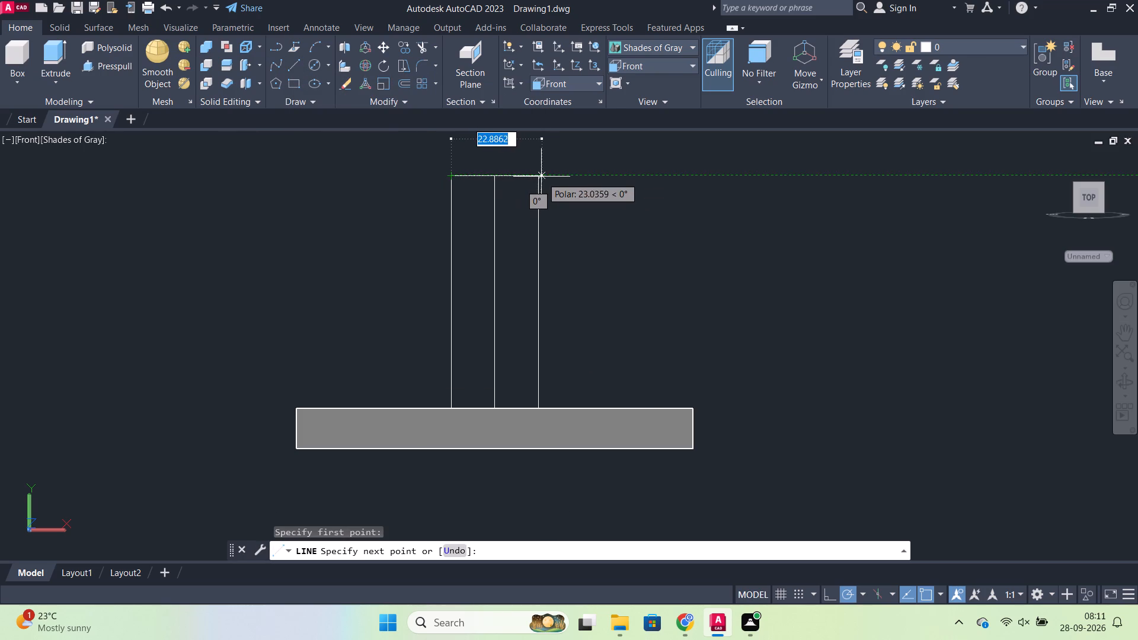
{"action": "left_click", "coordinate": [539, 177]}
{"action": "key", "text": "Escape"}
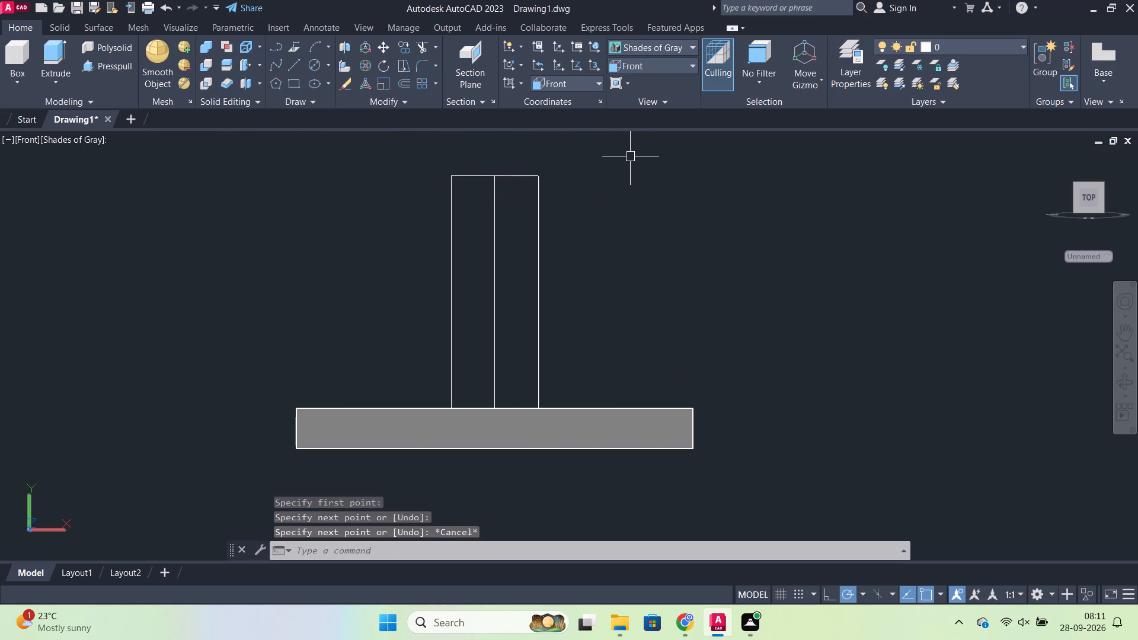
Draw a 15-diameter circle centred on the upper end of the left vertical line.
{"action": "left_click", "coordinate": [313, 65]}
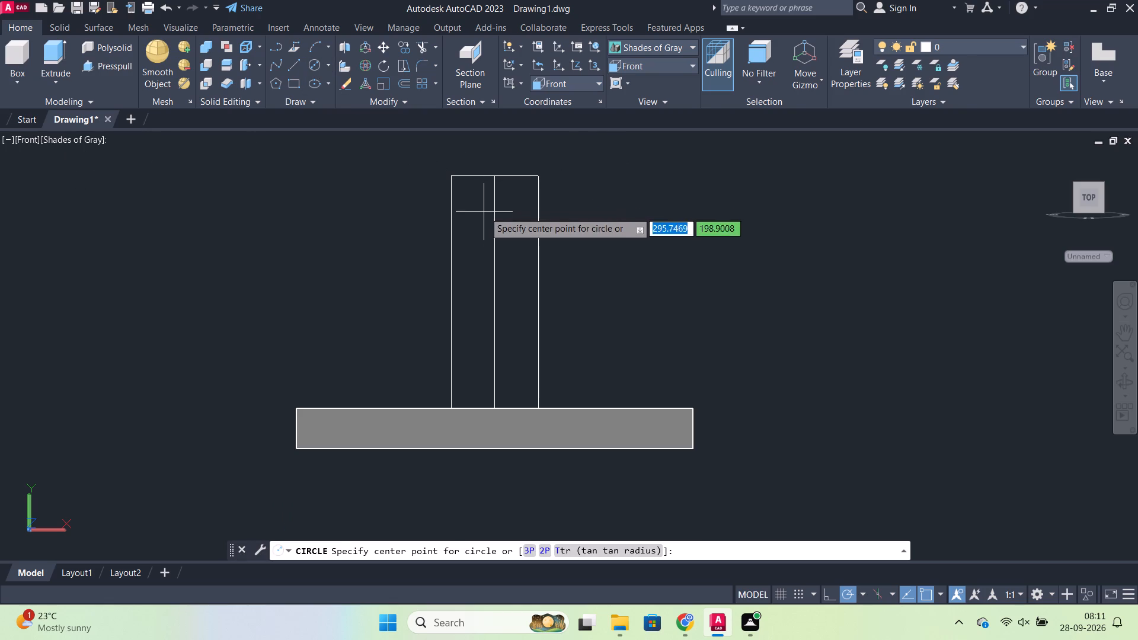
{"action": "left_click", "coordinate": [453, 179]}
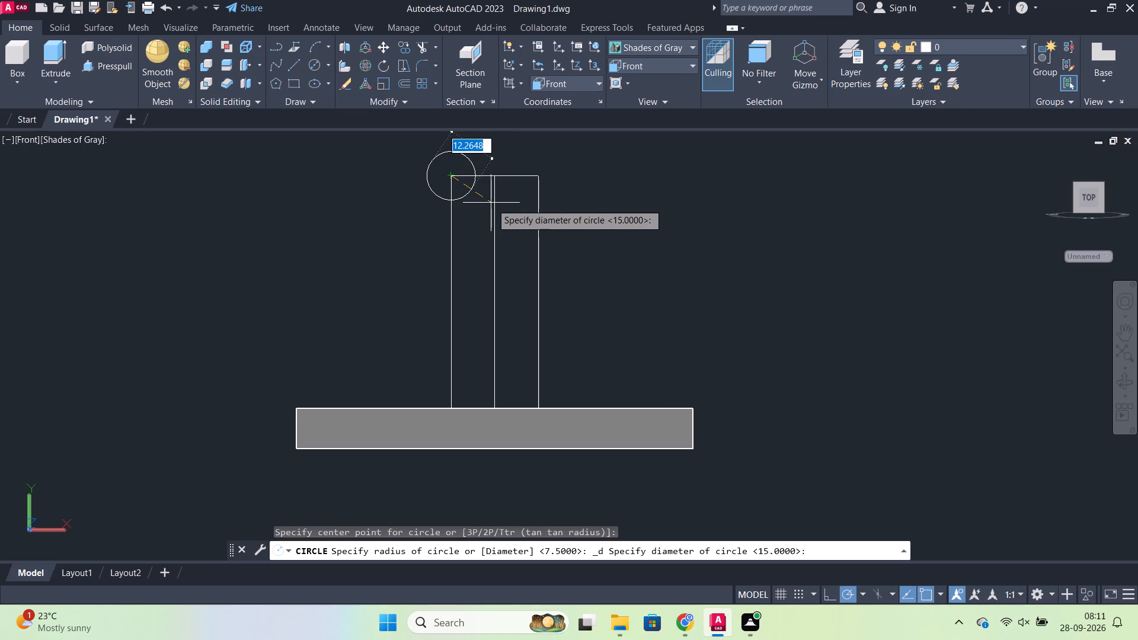
{"action": "key", "text": "d"}
{"action": "key", "text": "Return"}
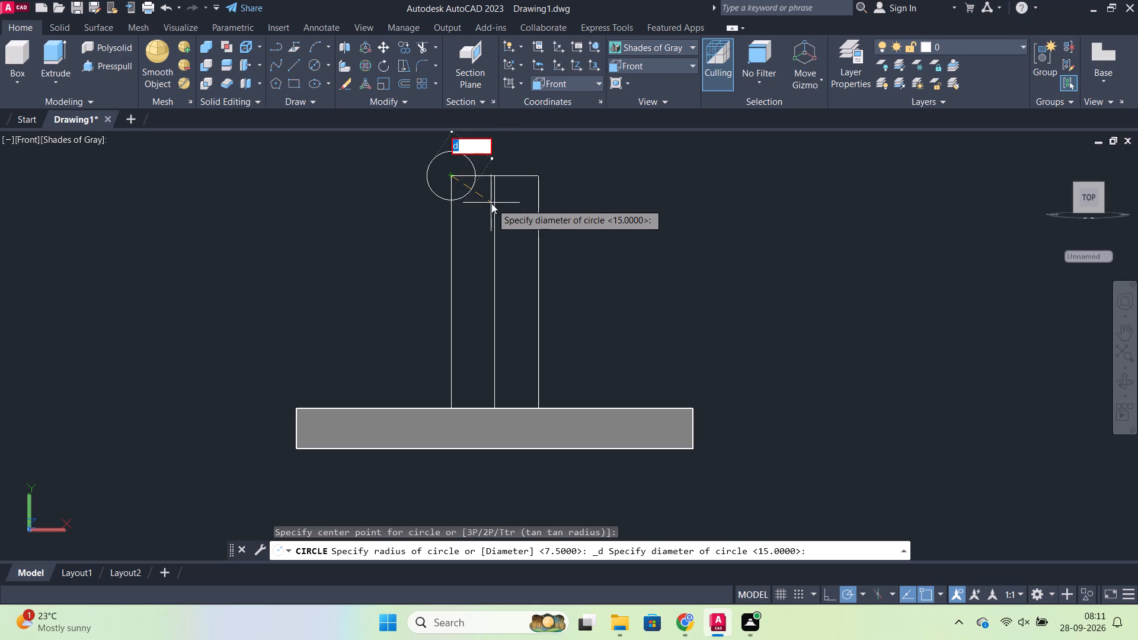
{"action": "type", "text": "15"}
{"action": "key", "text": "Return"}
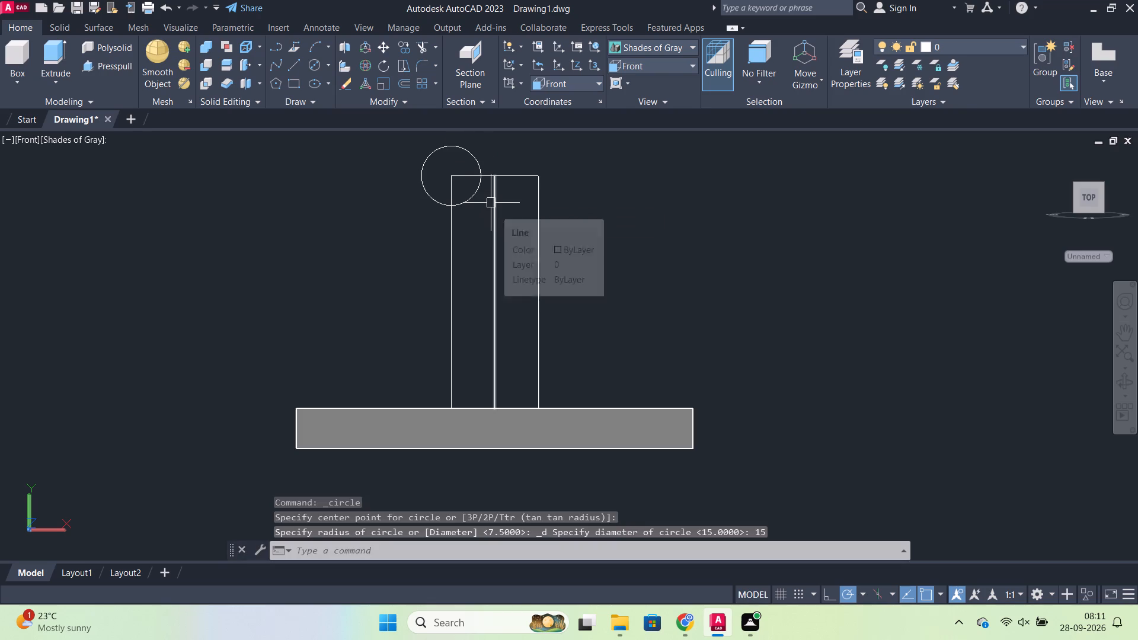
Mirror the circle about the vertical centre line, keeping the original.
{"action": "type", "text": "mi"}
{"action": "key", "text": "Return"}
{"action": "left_click", "coordinate": [466, 197]}
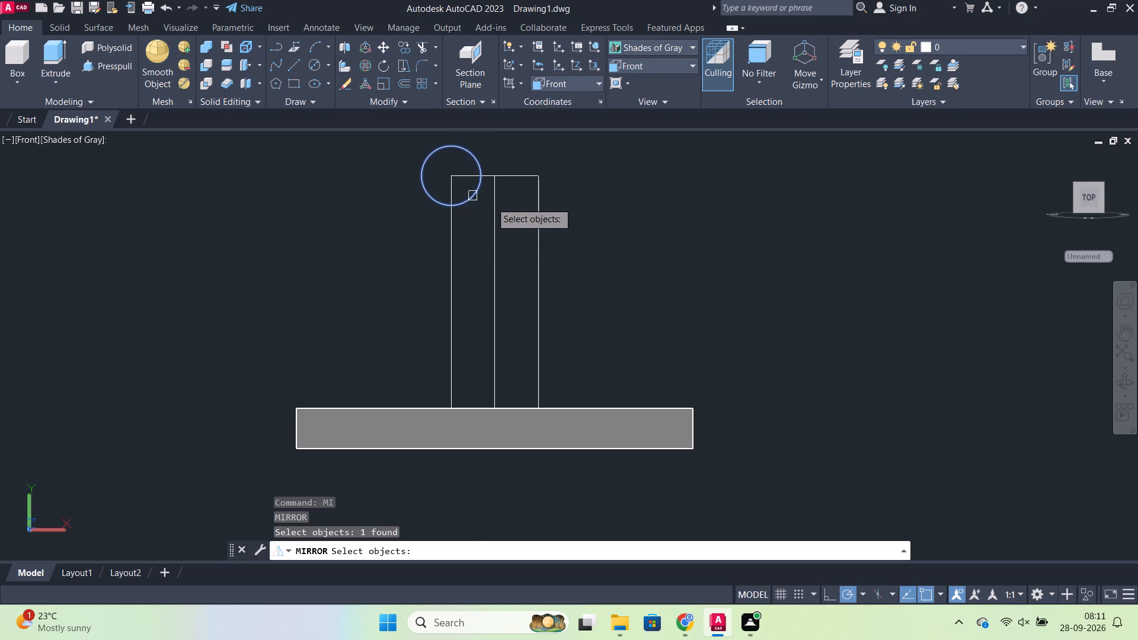
{"action": "key", "text": "Return"}
{"action": "left_click", "coordinate": [494, 177]}
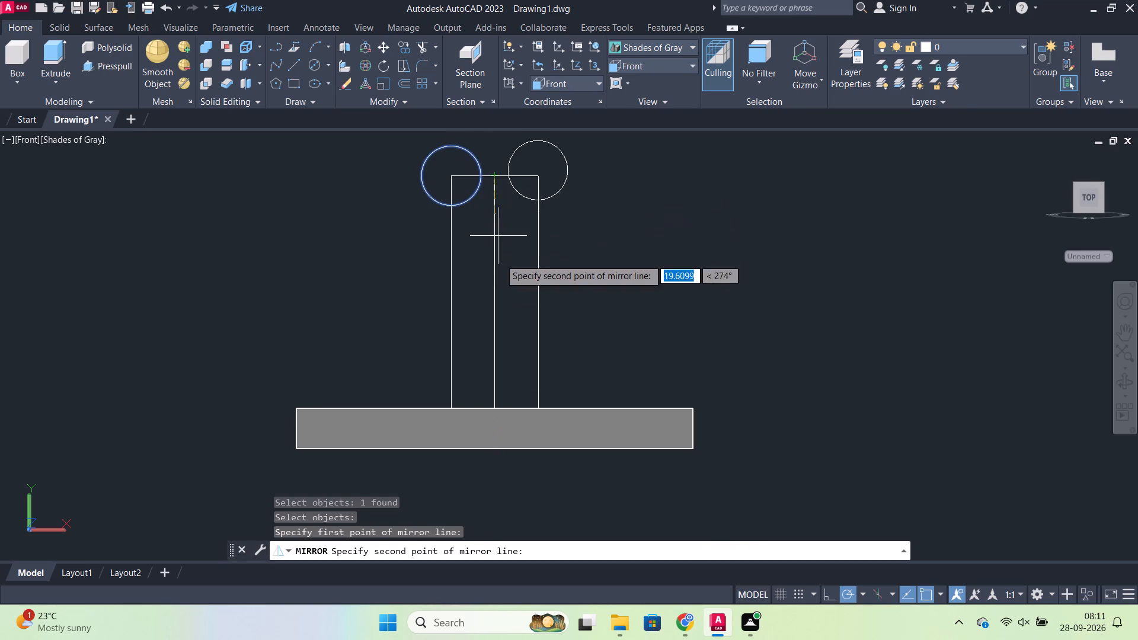
{"action": "left_click", "coordinate": [496, 409]}
{"action": "left_click_drag", "start_coordinate": [528, 463], "coordinate": [496, 409]}
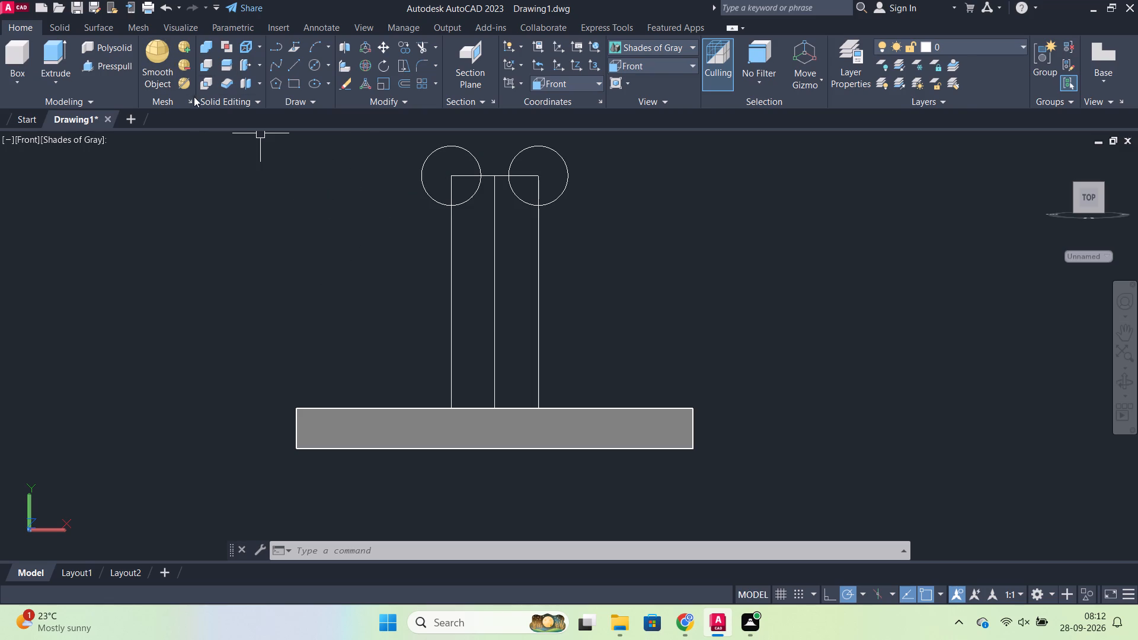
Draw a Start, End, Radius arc of radius 50 from the block's upper left corner to the outer side of the left circle.
{"action": "left_click", "coordinate": [324, 44]}
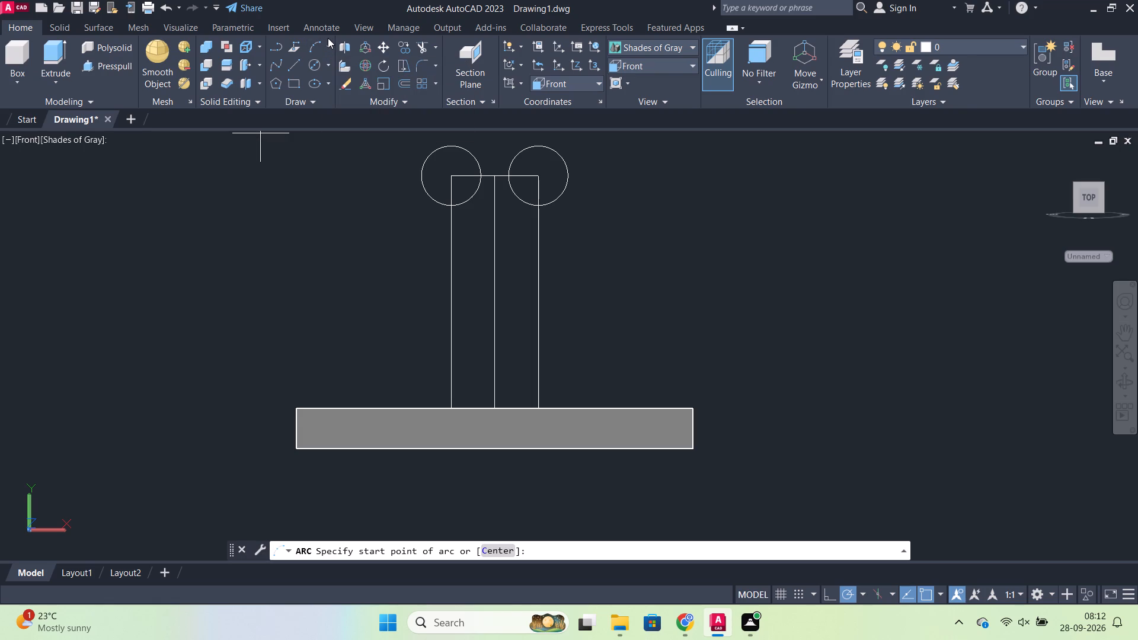
{"action": "left_click", "coordinate": [328, 42]}
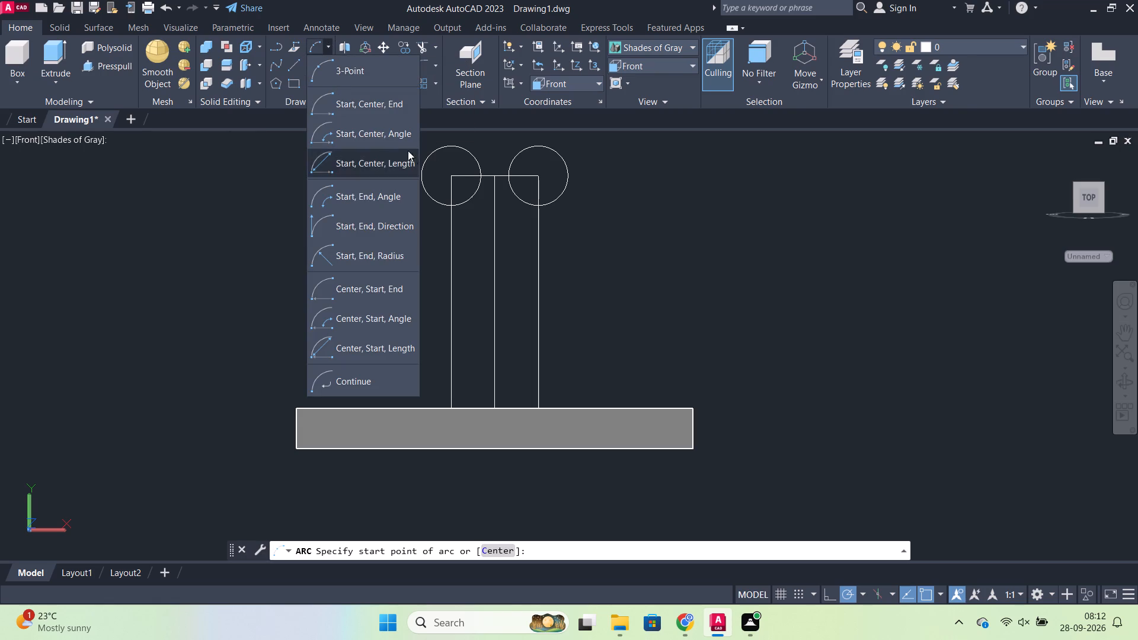
{"action": "left_click", "coordinate": [363, 261]}
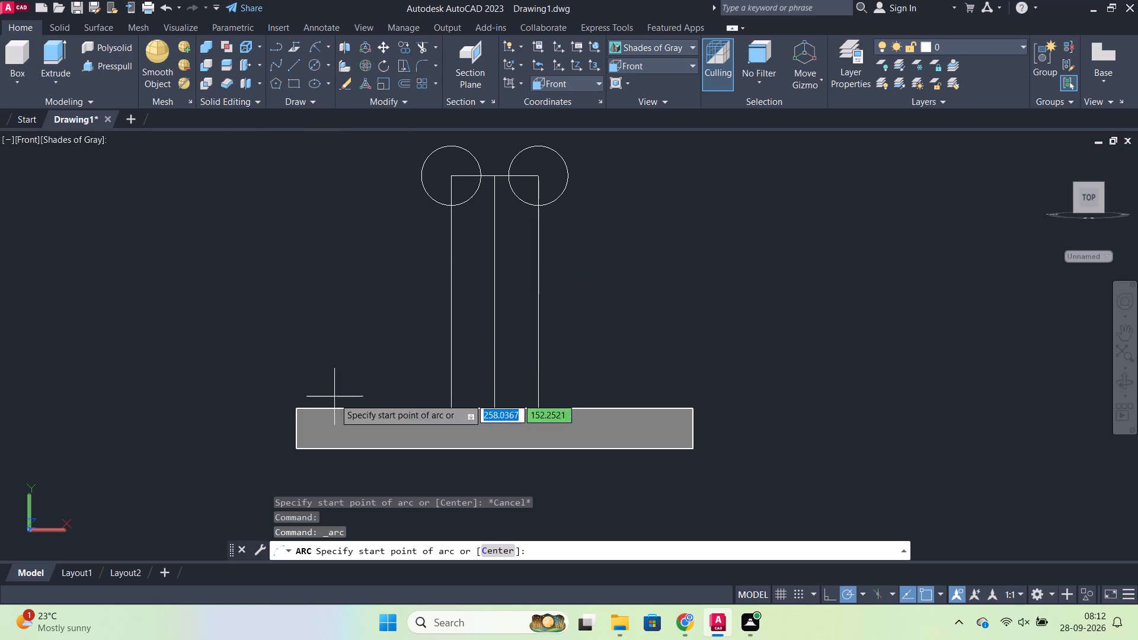
{"action": "left_click", "coordinate": [295, 409]}
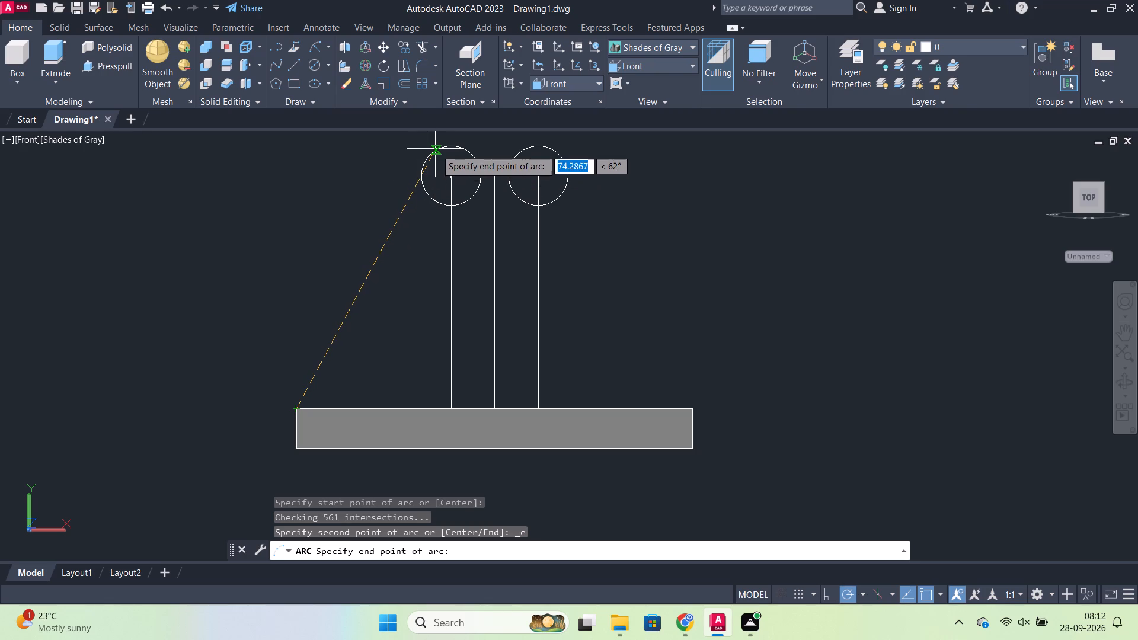
{"action": "left_click", "coordinate": [420, 187]}
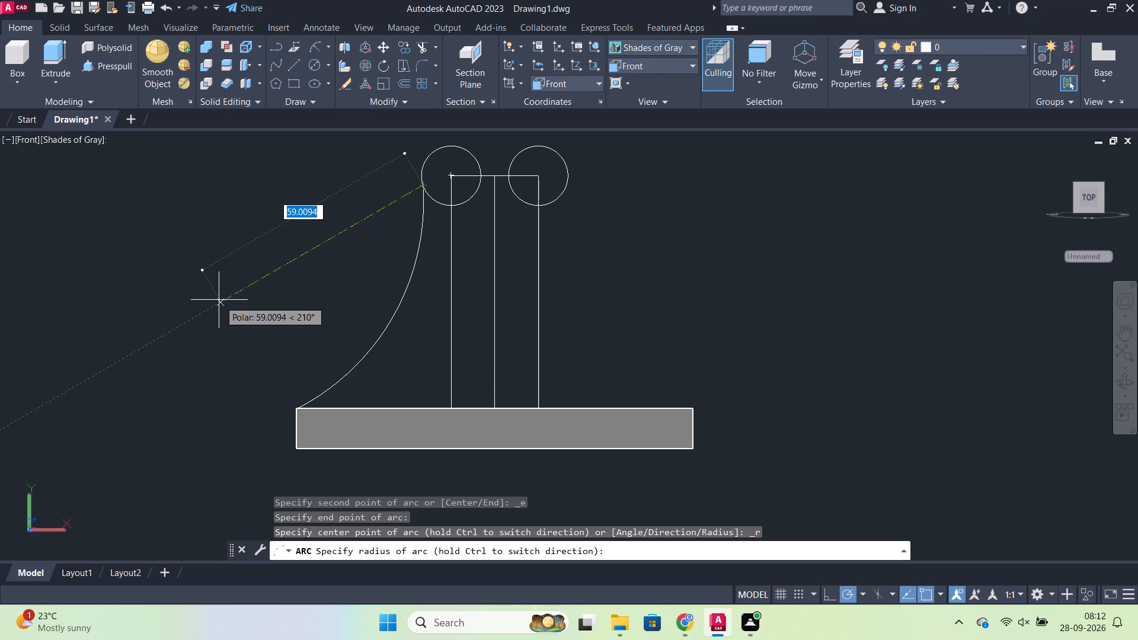
{"action": "type", "text": "50"}
{"action": "key", "text": "Return"}
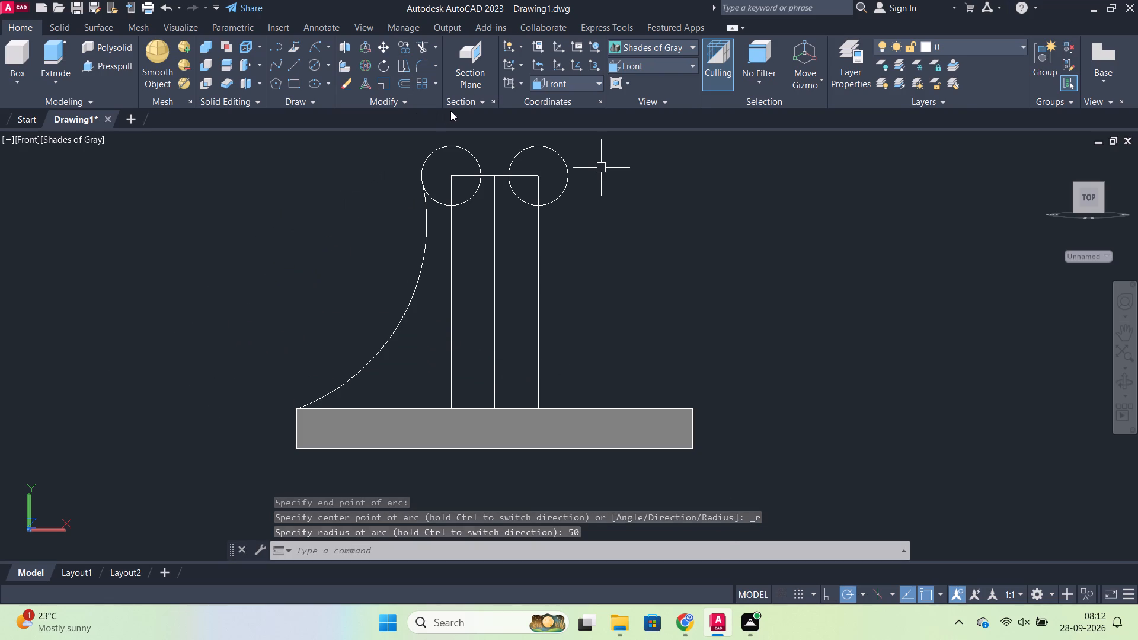
Check the left arc's radius with a radius dimension, without placing the dimension.
{"action": "left_click", "coordinate": [330, 31]}
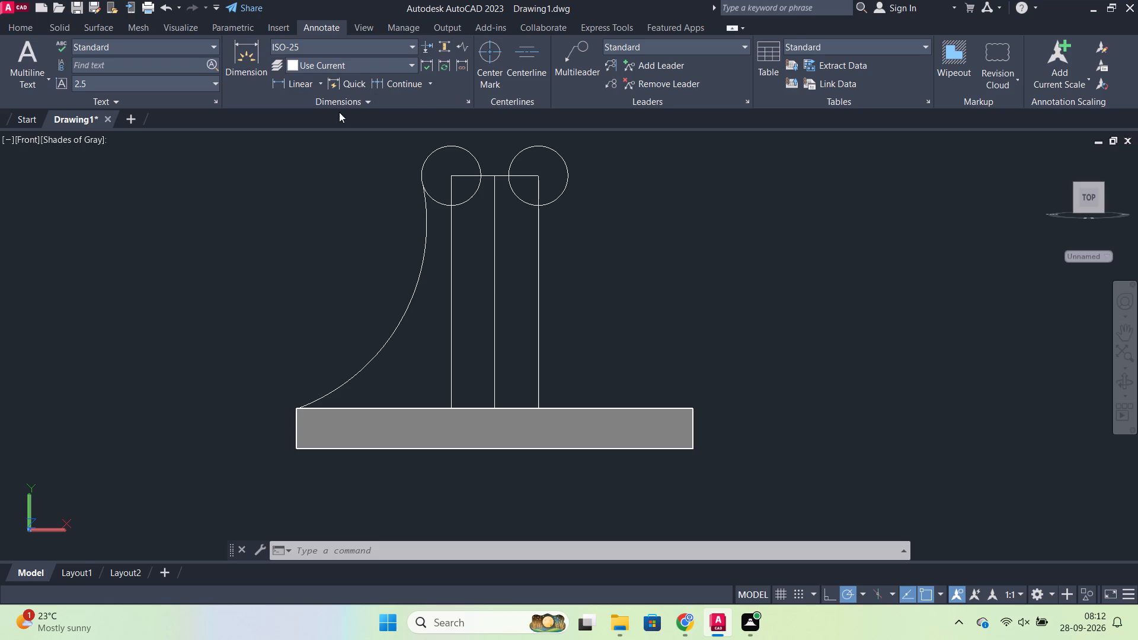
{"action": "left_click", "coordinate": [302, 87]}
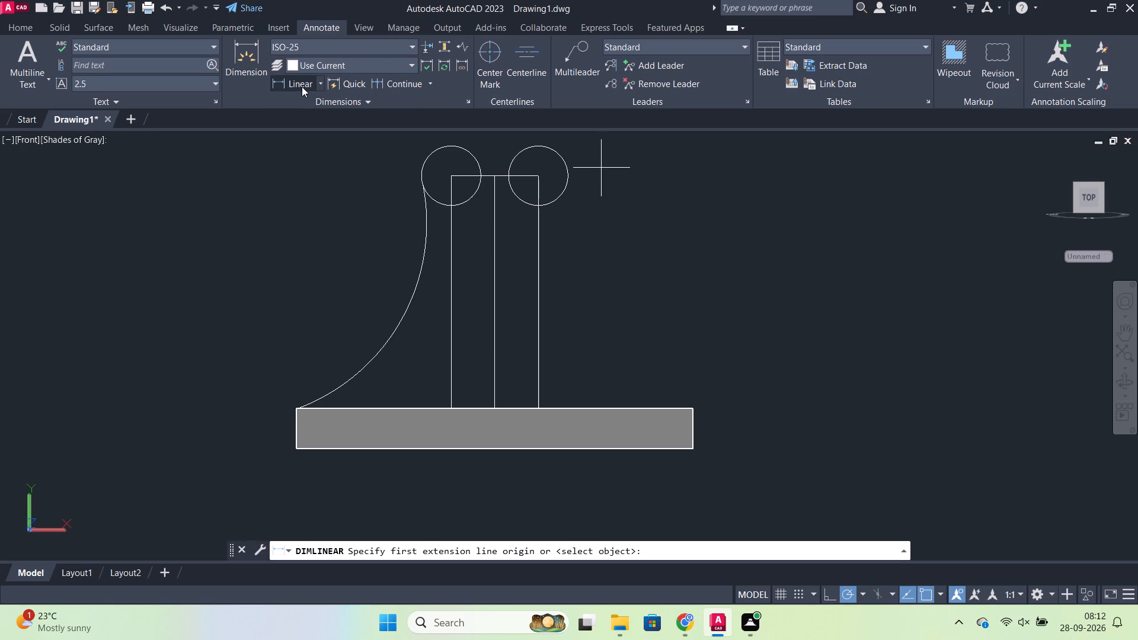
{"action": "left_click", "coordinate": [311, 83]}
{"action": "left_click", "coordinate": [316, 81]}
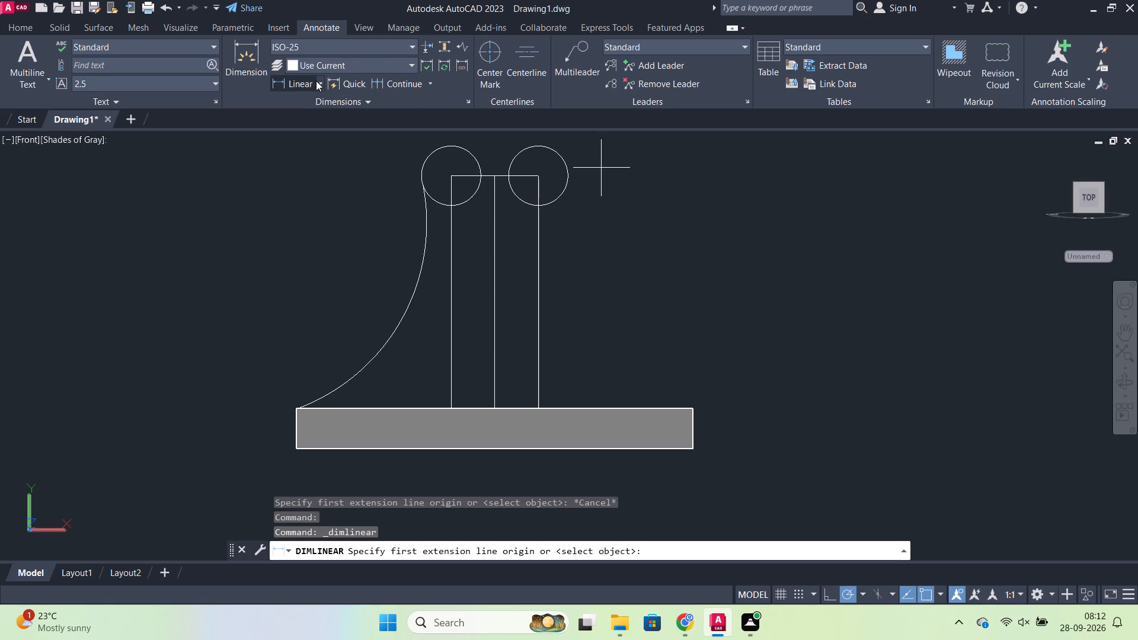
{"action": "left_click", "coordinate": [318, 85]}
{"action": "left_click", "coordinate": [317, 233]}
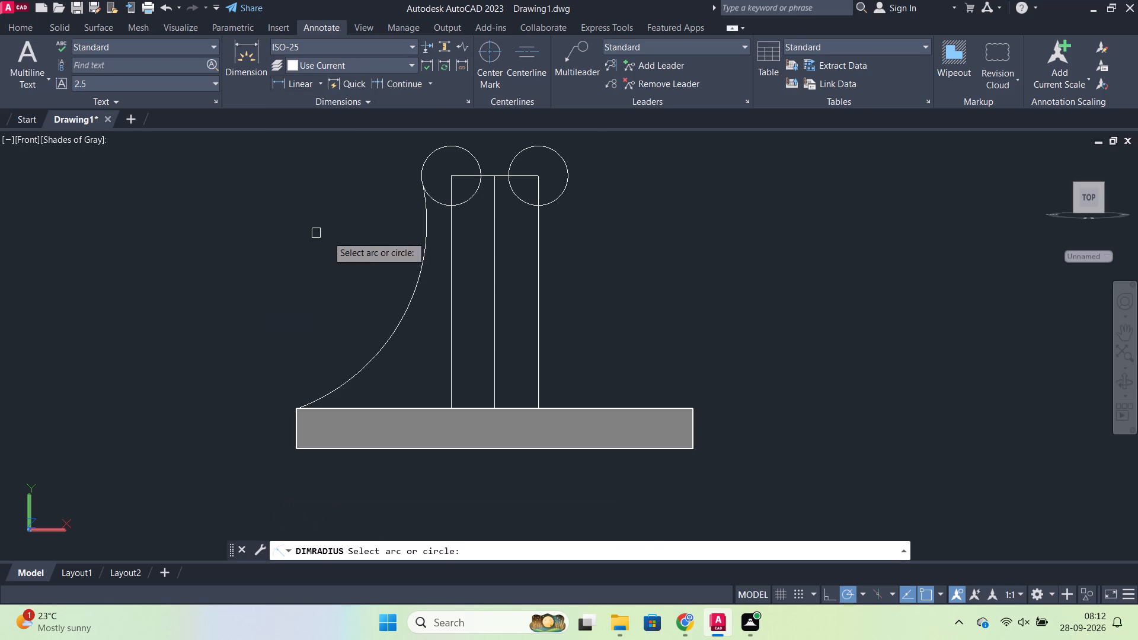
{"action": "left_click", "coordinate": [400, 330]}
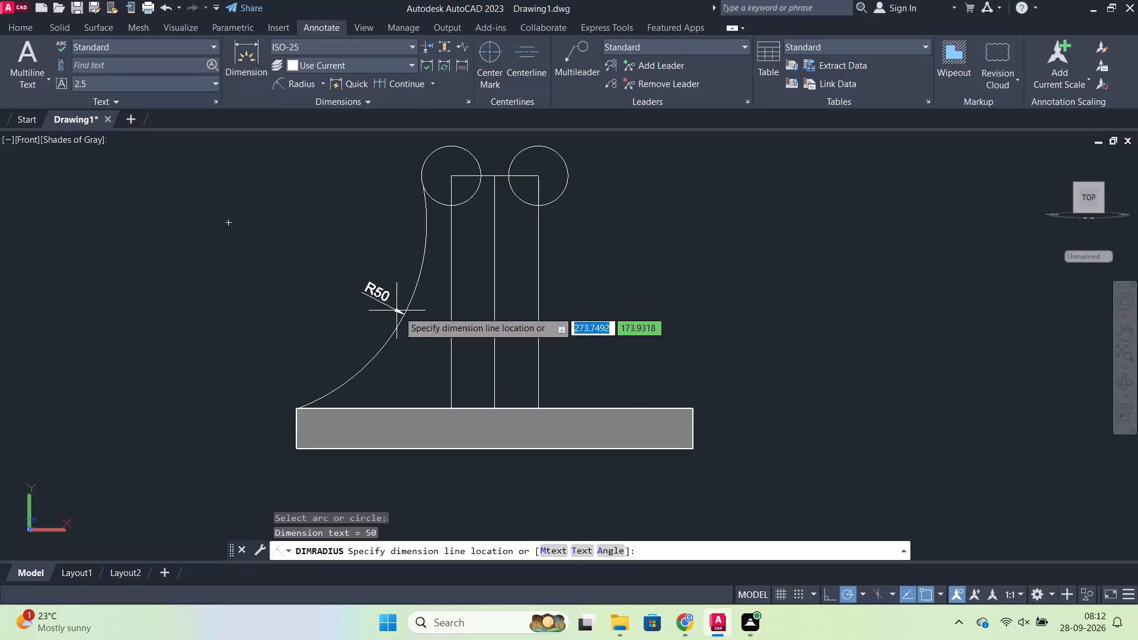
{"action": "key", "text": "Escape"}
Mirror the left arc about the vertical centre line, keeping the original.
{"action": "left_click", "coordinate": [399, 321]}
{"action": "type", "text": "mi"}
{"action": "key", "text": "Return"}
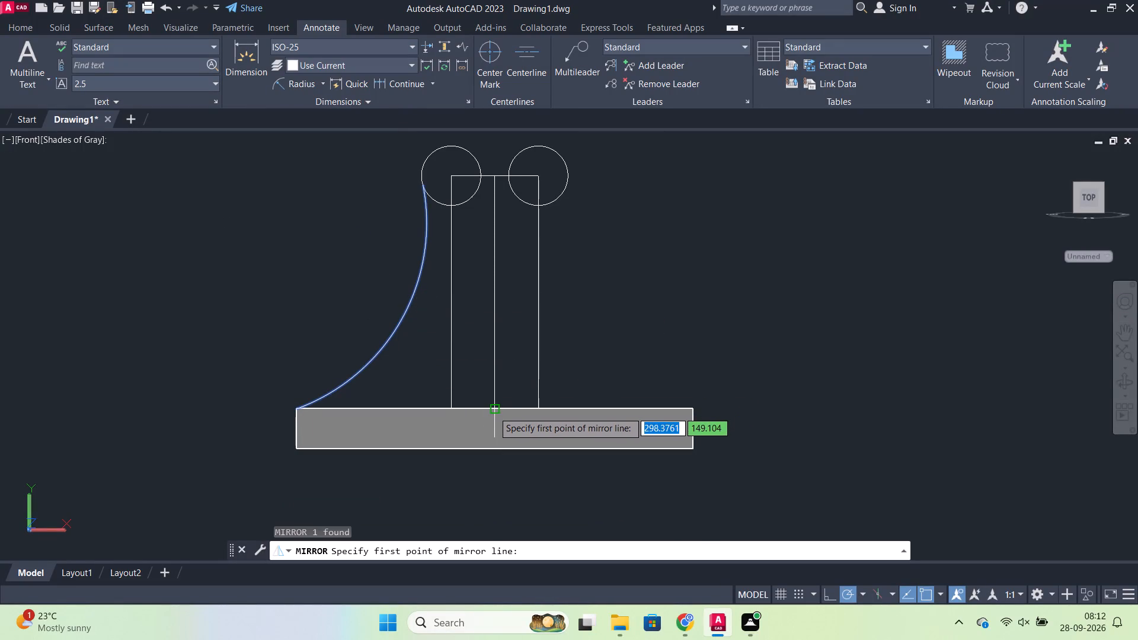
{"action": "left_click", "coordinate": [494, 411]}
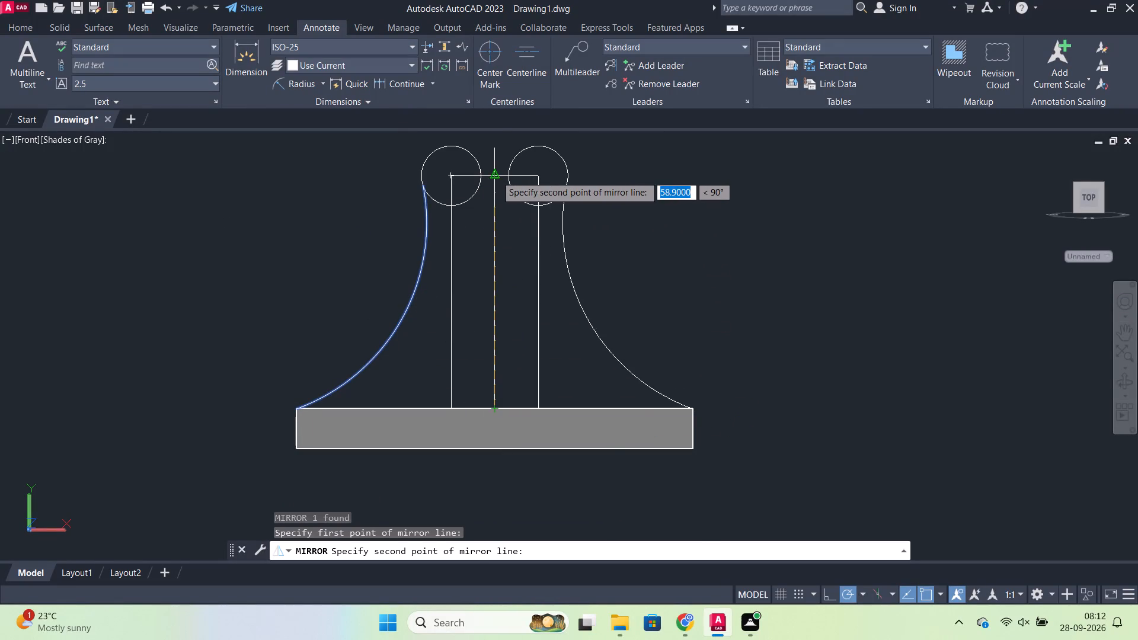
{"action": "left_click", "coordinate": [496, 175]}
{"action": "left_click_drag", "start_coordinate": [536, 228], "coordinate": [496, 175]}
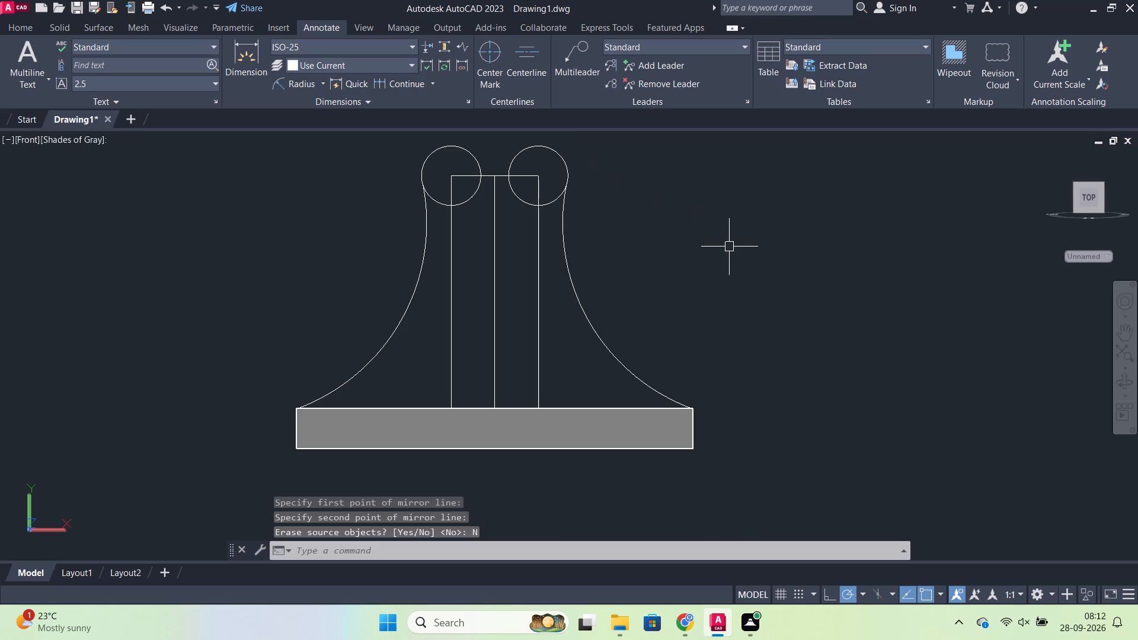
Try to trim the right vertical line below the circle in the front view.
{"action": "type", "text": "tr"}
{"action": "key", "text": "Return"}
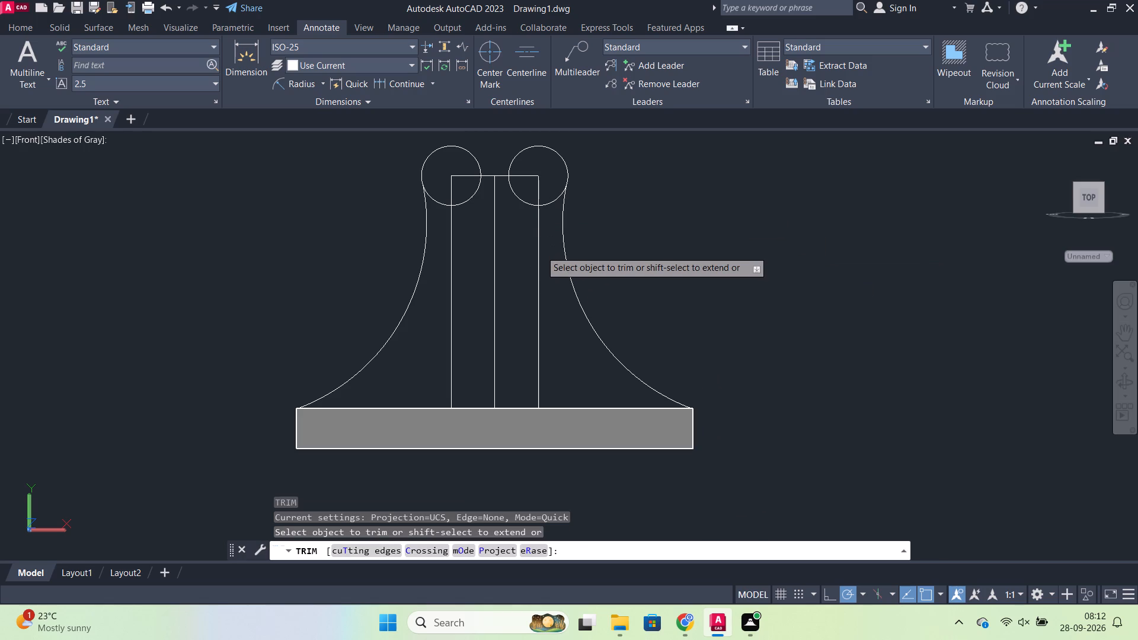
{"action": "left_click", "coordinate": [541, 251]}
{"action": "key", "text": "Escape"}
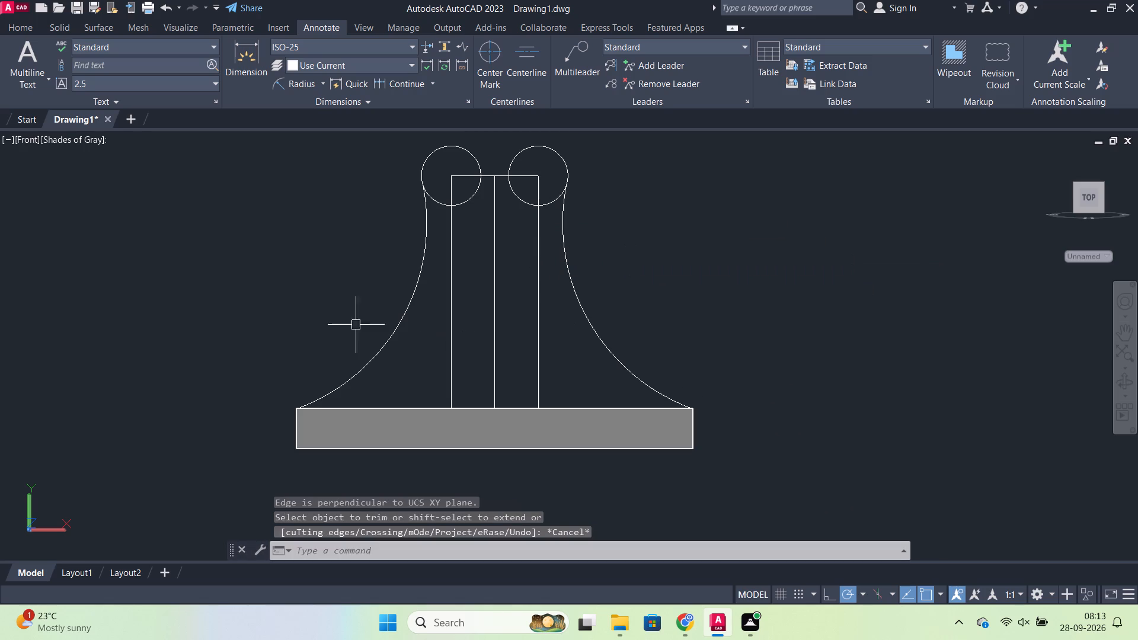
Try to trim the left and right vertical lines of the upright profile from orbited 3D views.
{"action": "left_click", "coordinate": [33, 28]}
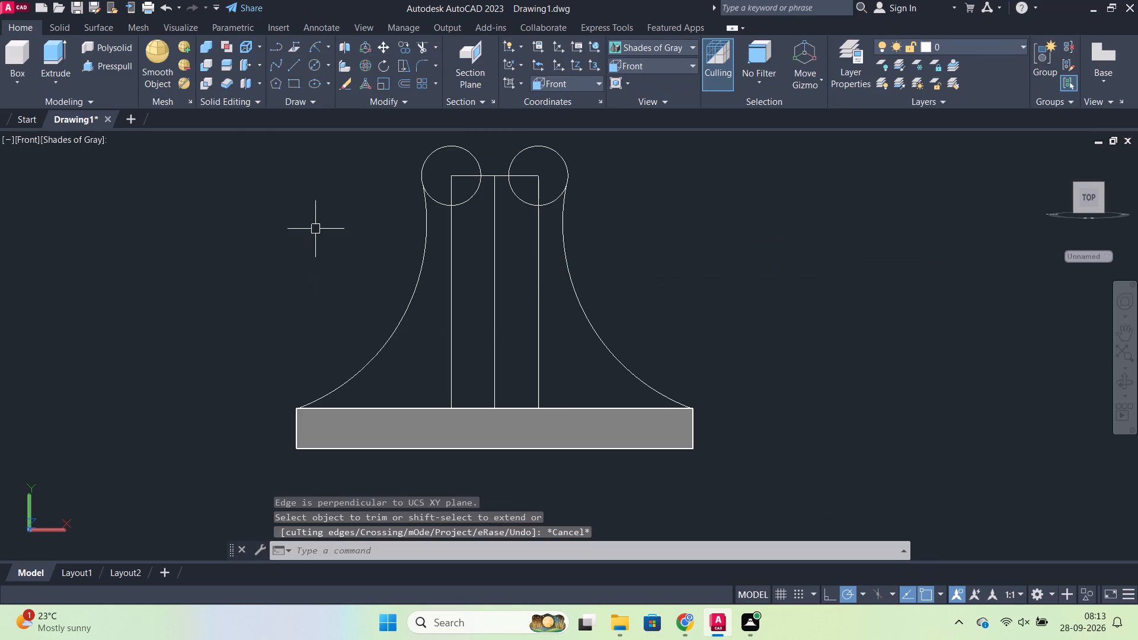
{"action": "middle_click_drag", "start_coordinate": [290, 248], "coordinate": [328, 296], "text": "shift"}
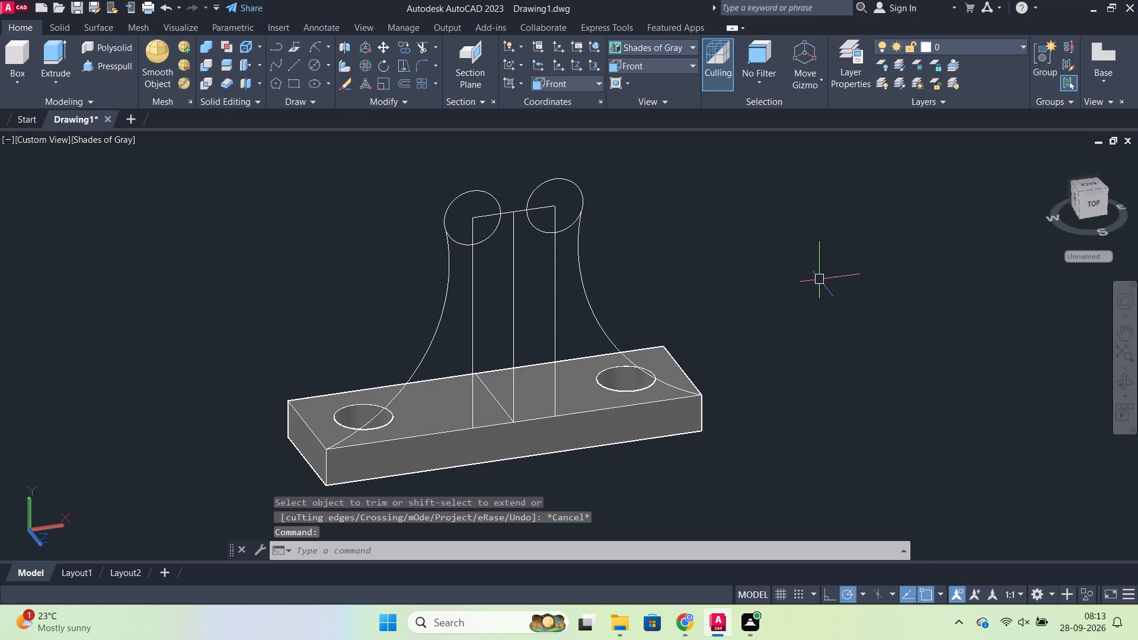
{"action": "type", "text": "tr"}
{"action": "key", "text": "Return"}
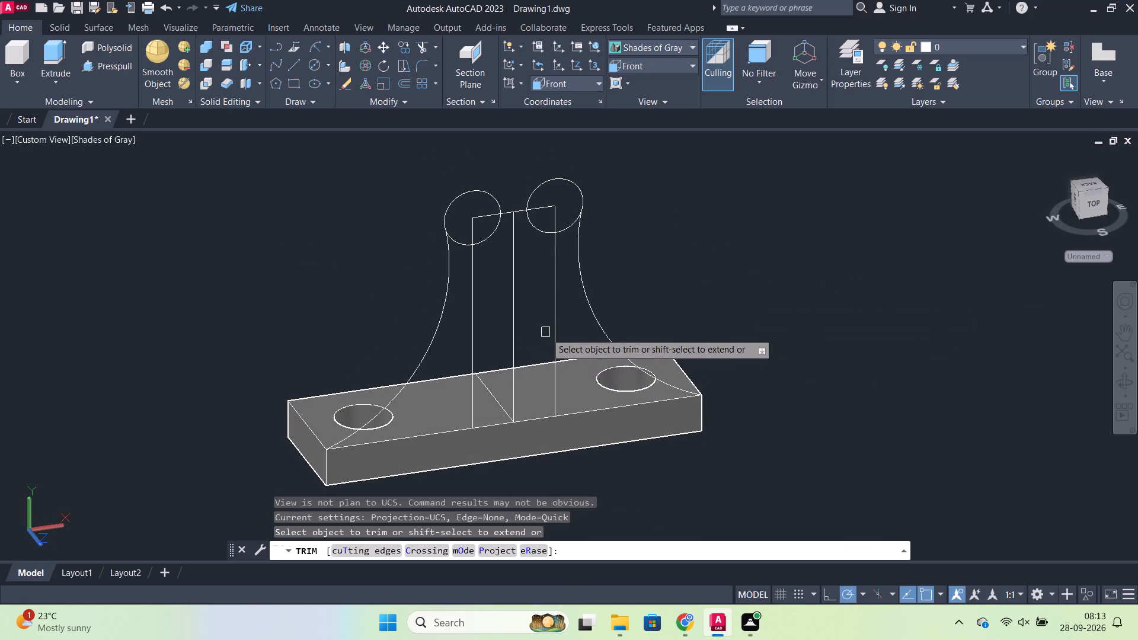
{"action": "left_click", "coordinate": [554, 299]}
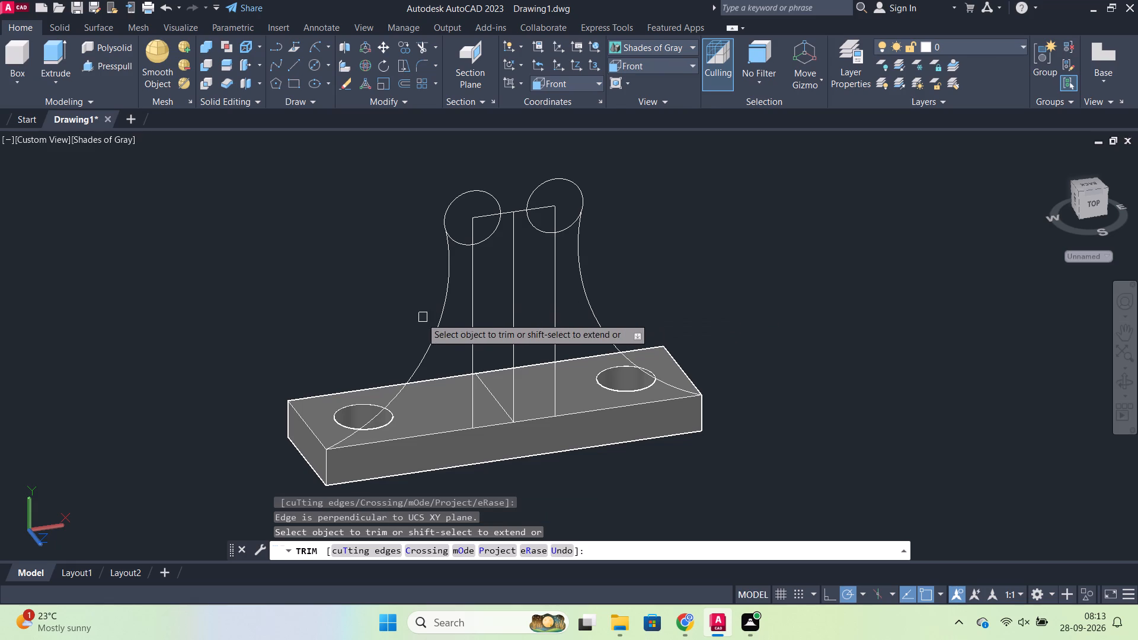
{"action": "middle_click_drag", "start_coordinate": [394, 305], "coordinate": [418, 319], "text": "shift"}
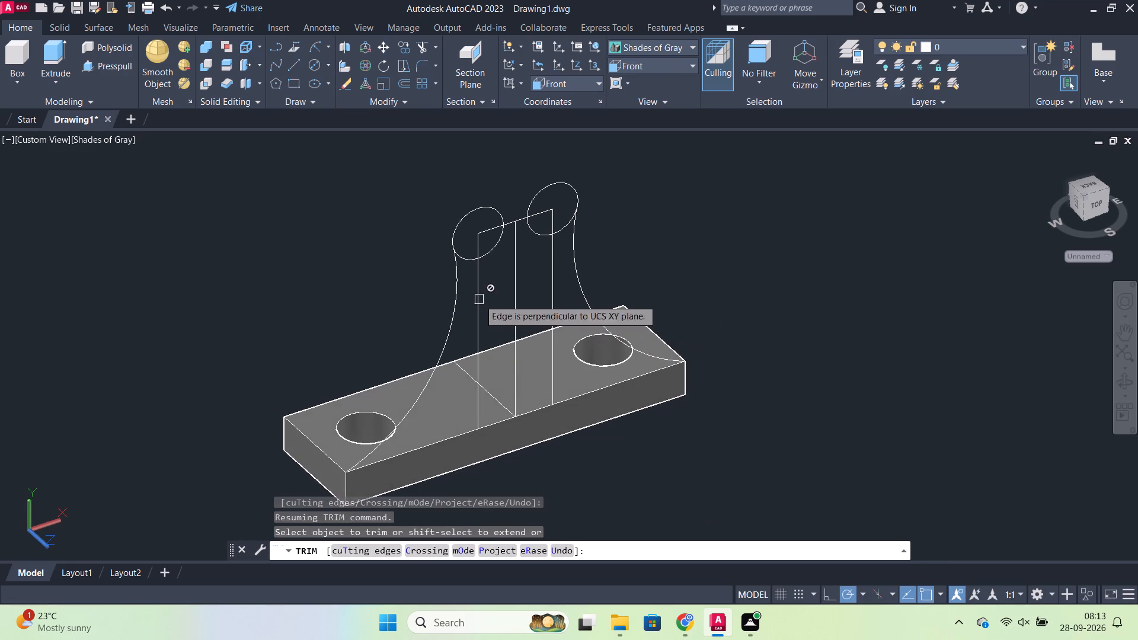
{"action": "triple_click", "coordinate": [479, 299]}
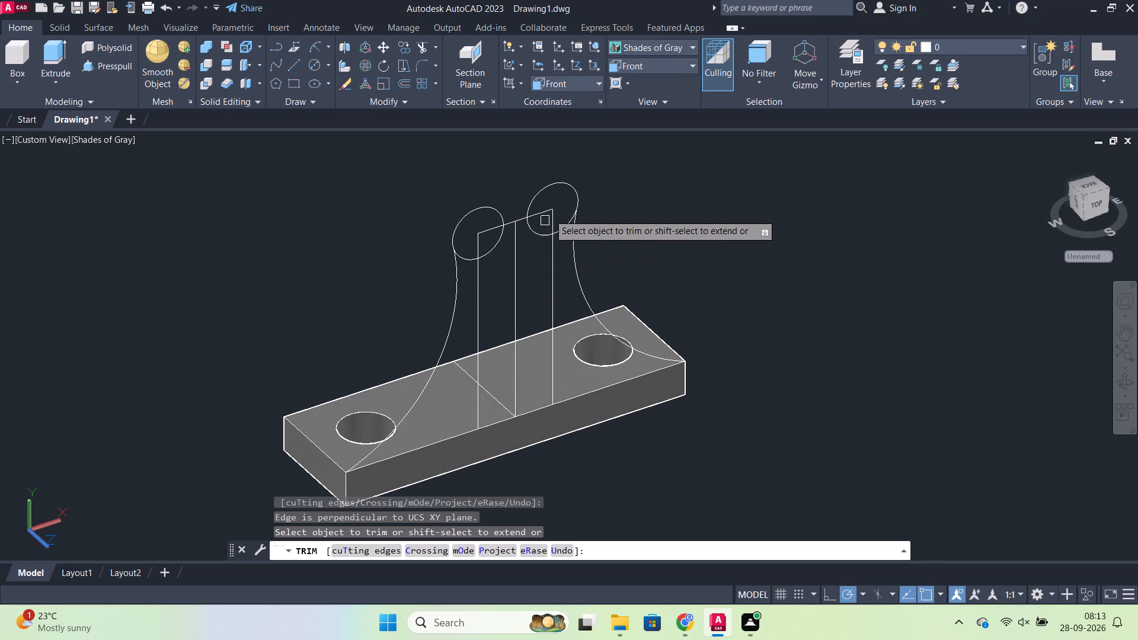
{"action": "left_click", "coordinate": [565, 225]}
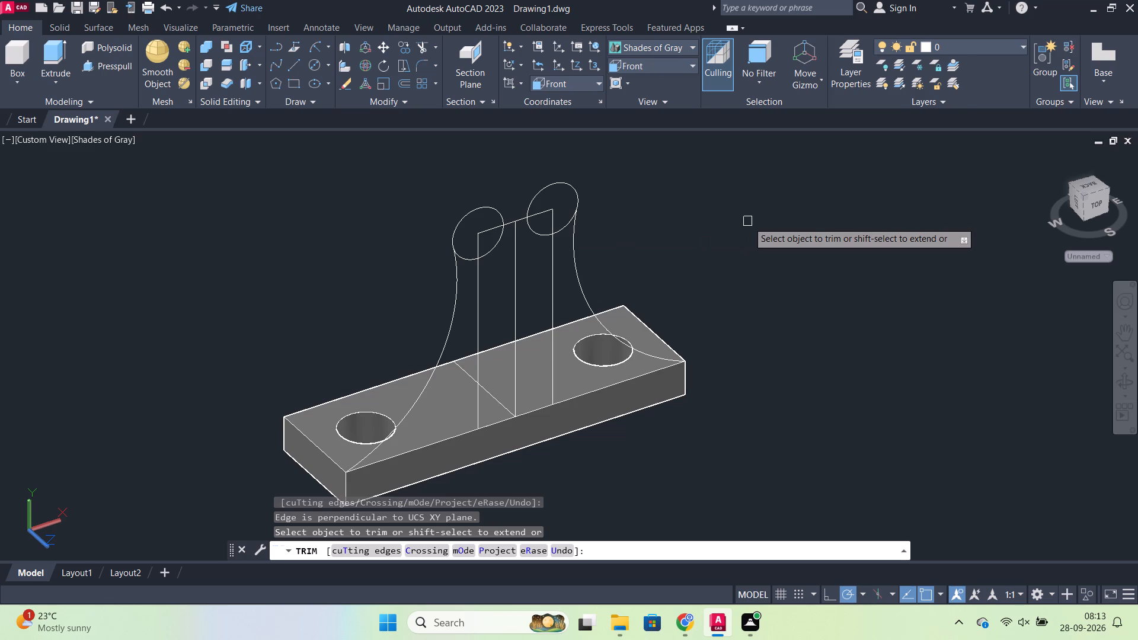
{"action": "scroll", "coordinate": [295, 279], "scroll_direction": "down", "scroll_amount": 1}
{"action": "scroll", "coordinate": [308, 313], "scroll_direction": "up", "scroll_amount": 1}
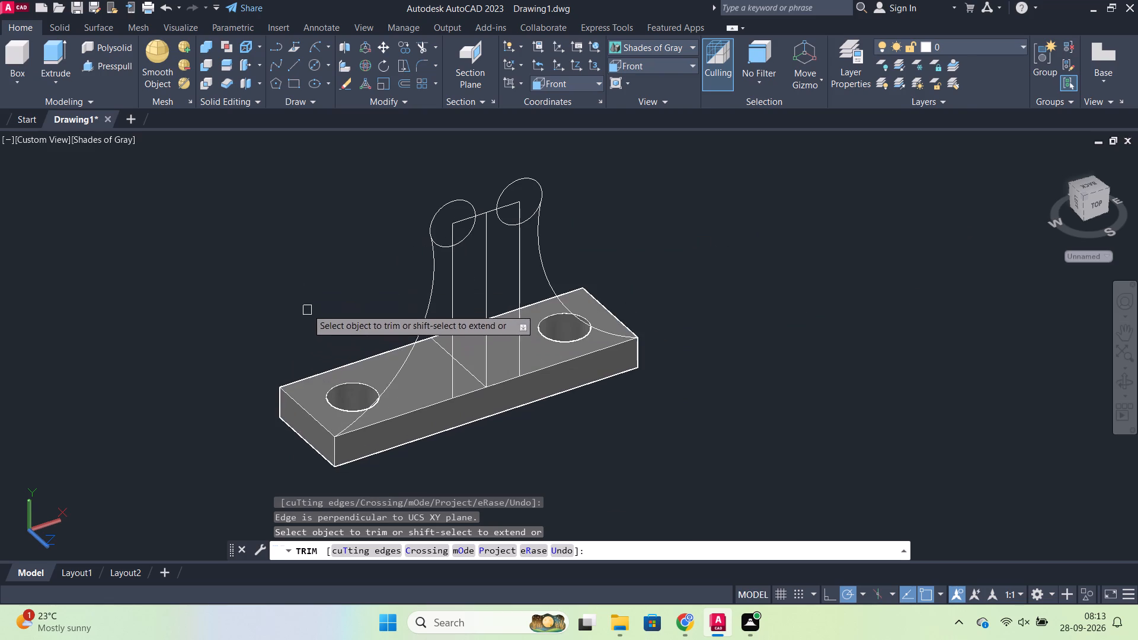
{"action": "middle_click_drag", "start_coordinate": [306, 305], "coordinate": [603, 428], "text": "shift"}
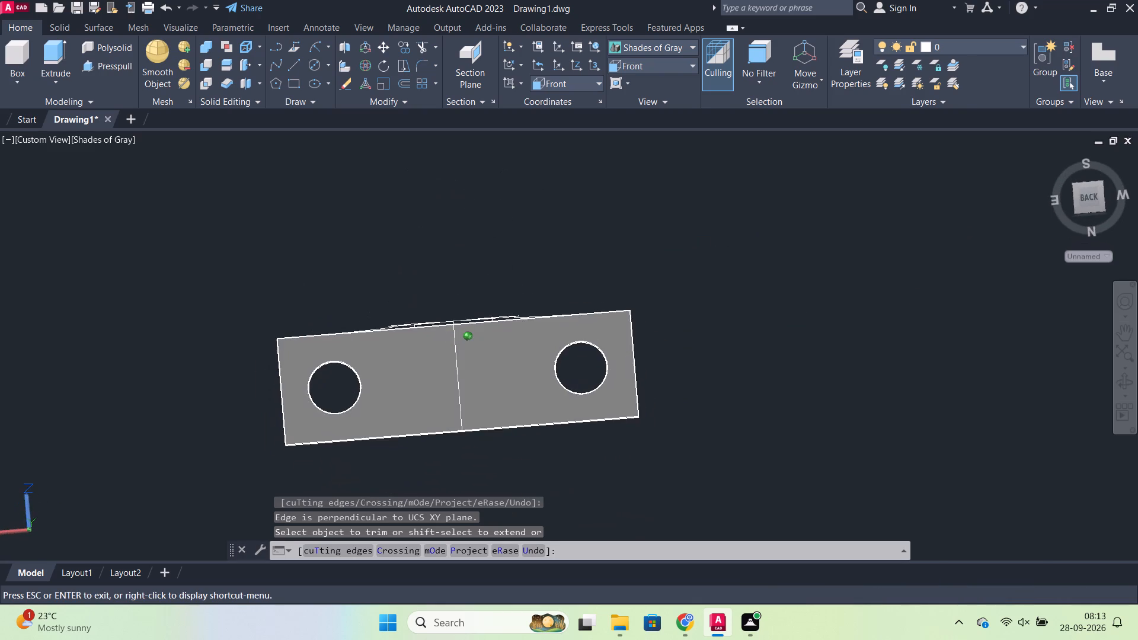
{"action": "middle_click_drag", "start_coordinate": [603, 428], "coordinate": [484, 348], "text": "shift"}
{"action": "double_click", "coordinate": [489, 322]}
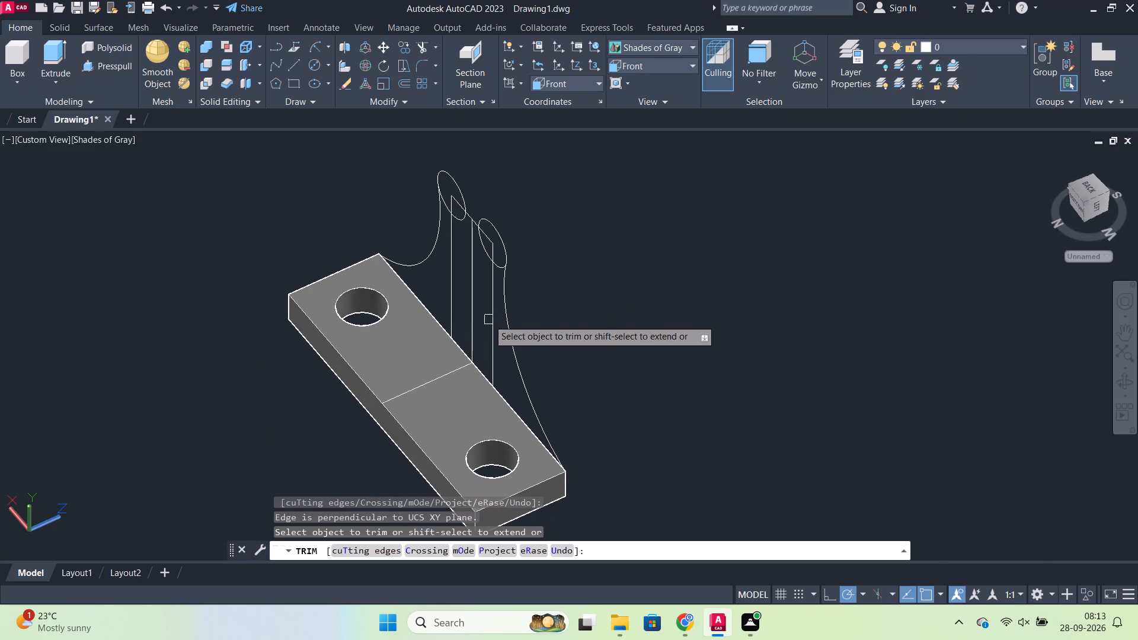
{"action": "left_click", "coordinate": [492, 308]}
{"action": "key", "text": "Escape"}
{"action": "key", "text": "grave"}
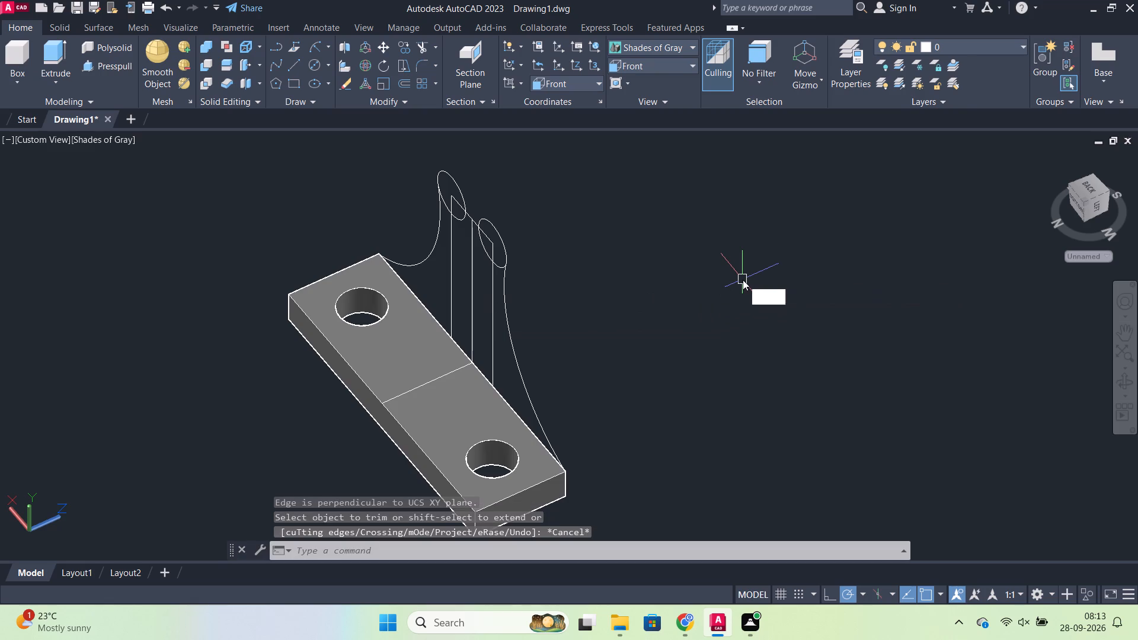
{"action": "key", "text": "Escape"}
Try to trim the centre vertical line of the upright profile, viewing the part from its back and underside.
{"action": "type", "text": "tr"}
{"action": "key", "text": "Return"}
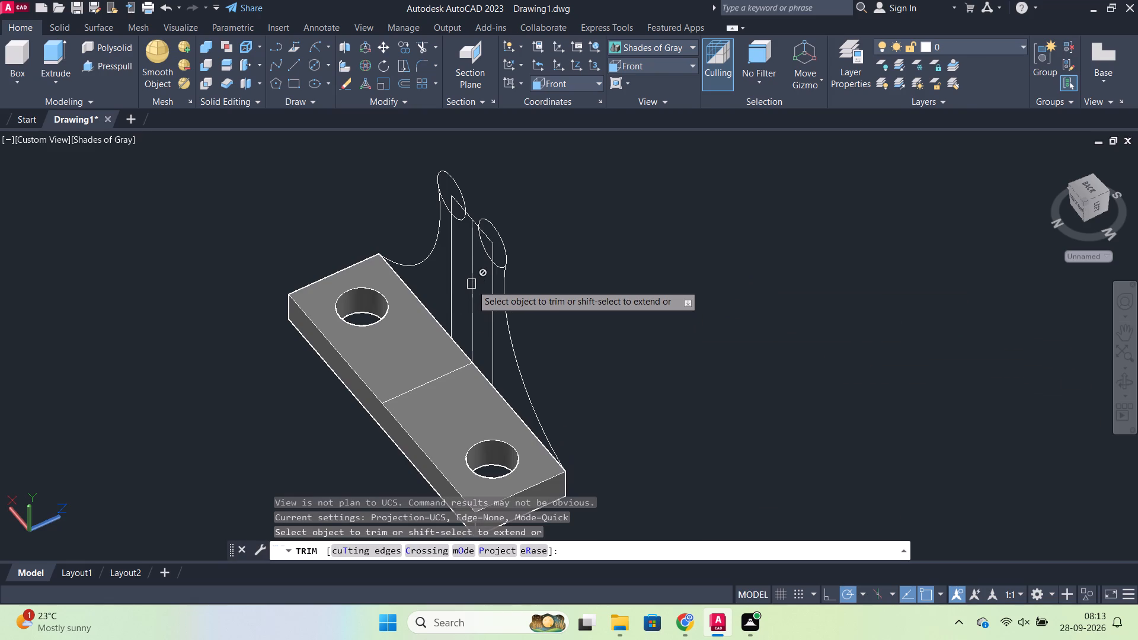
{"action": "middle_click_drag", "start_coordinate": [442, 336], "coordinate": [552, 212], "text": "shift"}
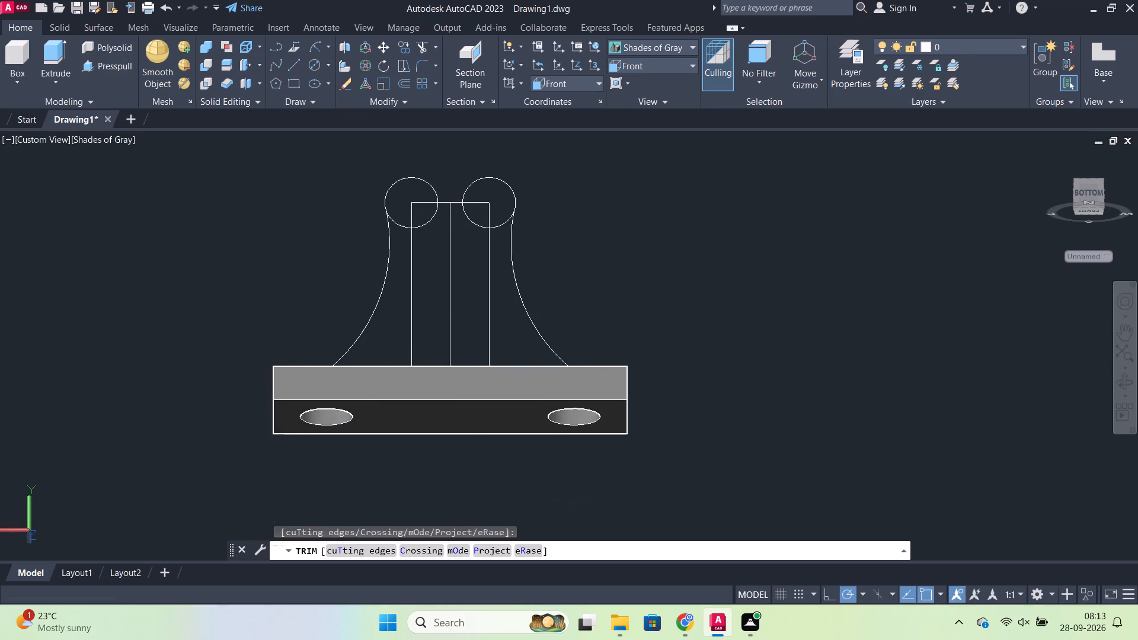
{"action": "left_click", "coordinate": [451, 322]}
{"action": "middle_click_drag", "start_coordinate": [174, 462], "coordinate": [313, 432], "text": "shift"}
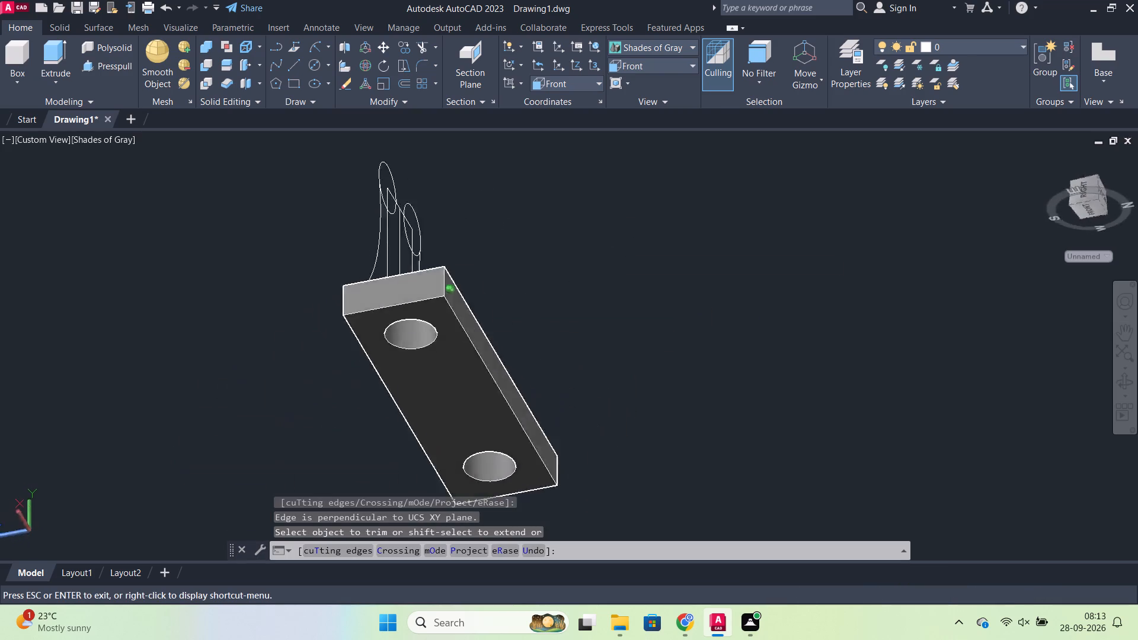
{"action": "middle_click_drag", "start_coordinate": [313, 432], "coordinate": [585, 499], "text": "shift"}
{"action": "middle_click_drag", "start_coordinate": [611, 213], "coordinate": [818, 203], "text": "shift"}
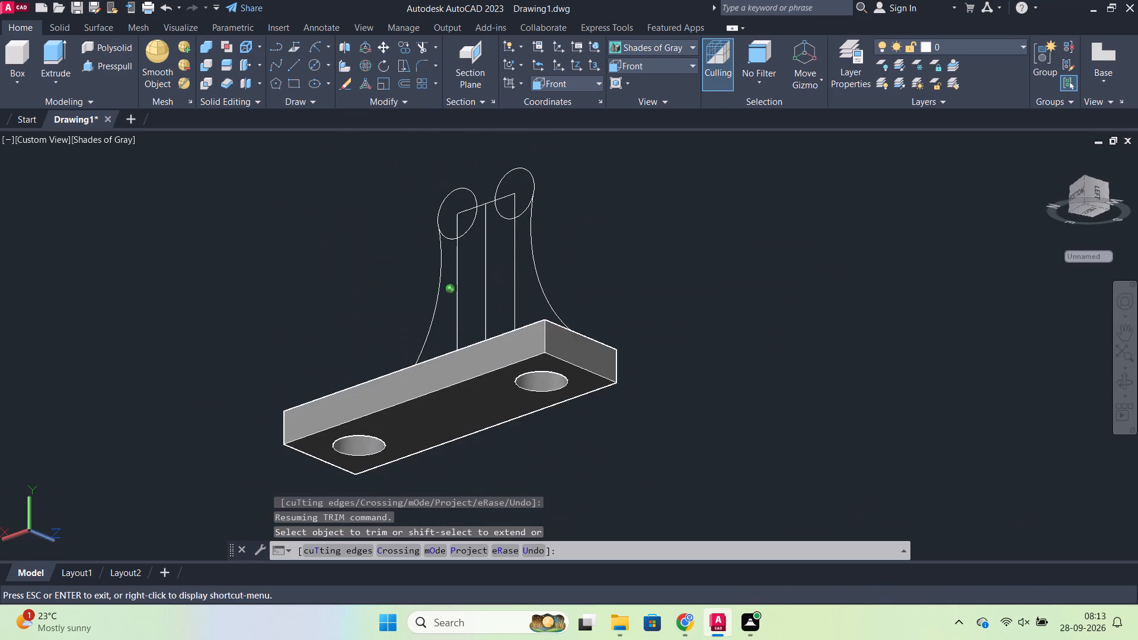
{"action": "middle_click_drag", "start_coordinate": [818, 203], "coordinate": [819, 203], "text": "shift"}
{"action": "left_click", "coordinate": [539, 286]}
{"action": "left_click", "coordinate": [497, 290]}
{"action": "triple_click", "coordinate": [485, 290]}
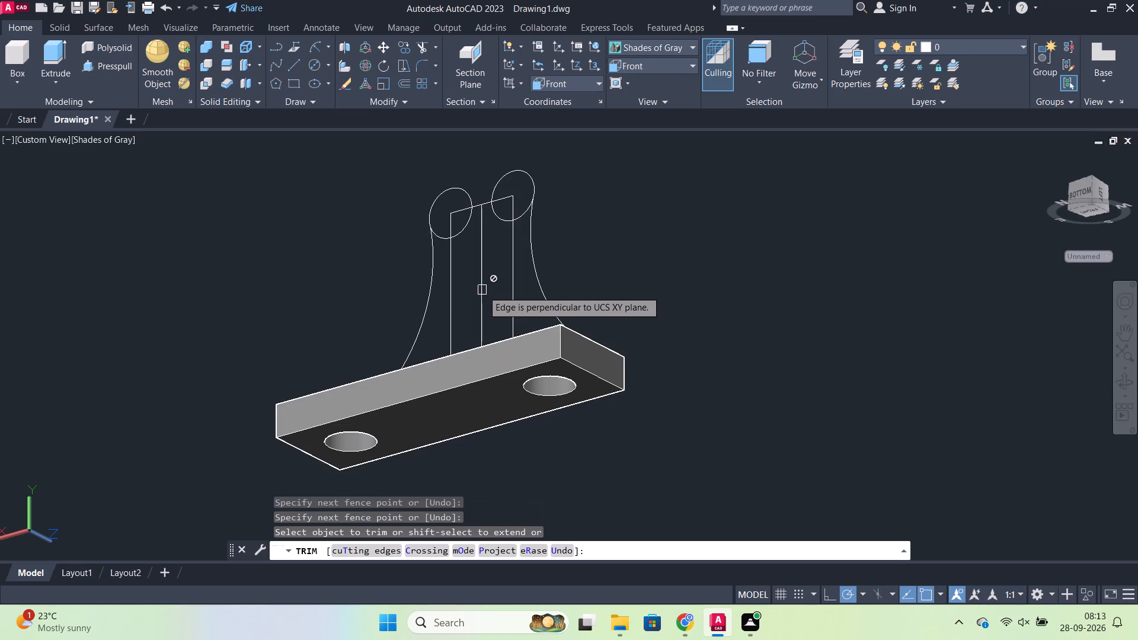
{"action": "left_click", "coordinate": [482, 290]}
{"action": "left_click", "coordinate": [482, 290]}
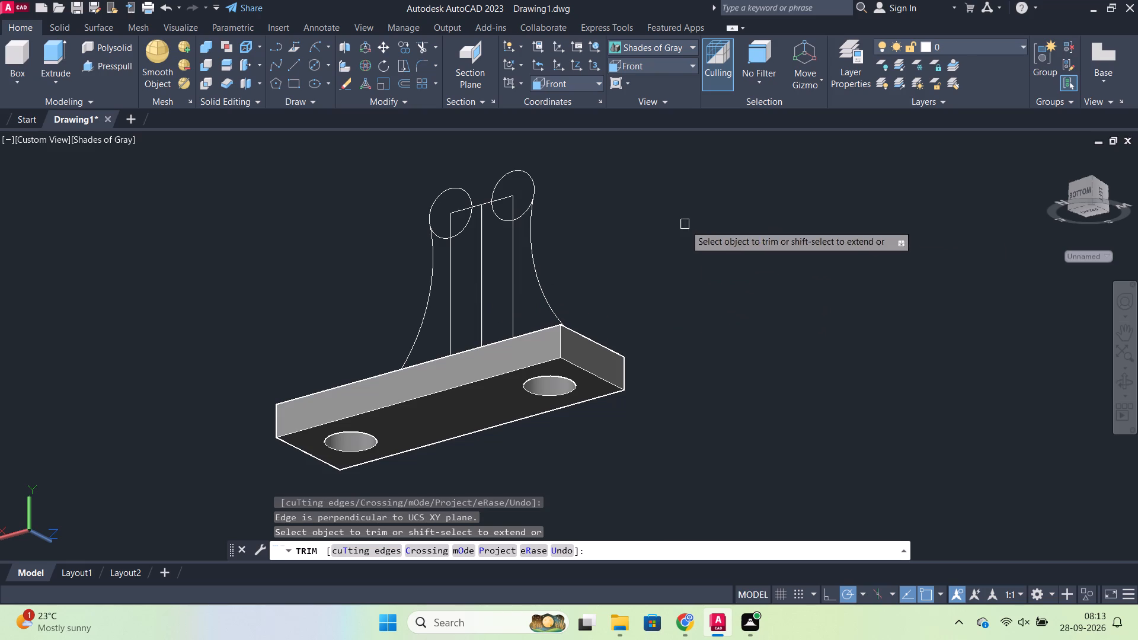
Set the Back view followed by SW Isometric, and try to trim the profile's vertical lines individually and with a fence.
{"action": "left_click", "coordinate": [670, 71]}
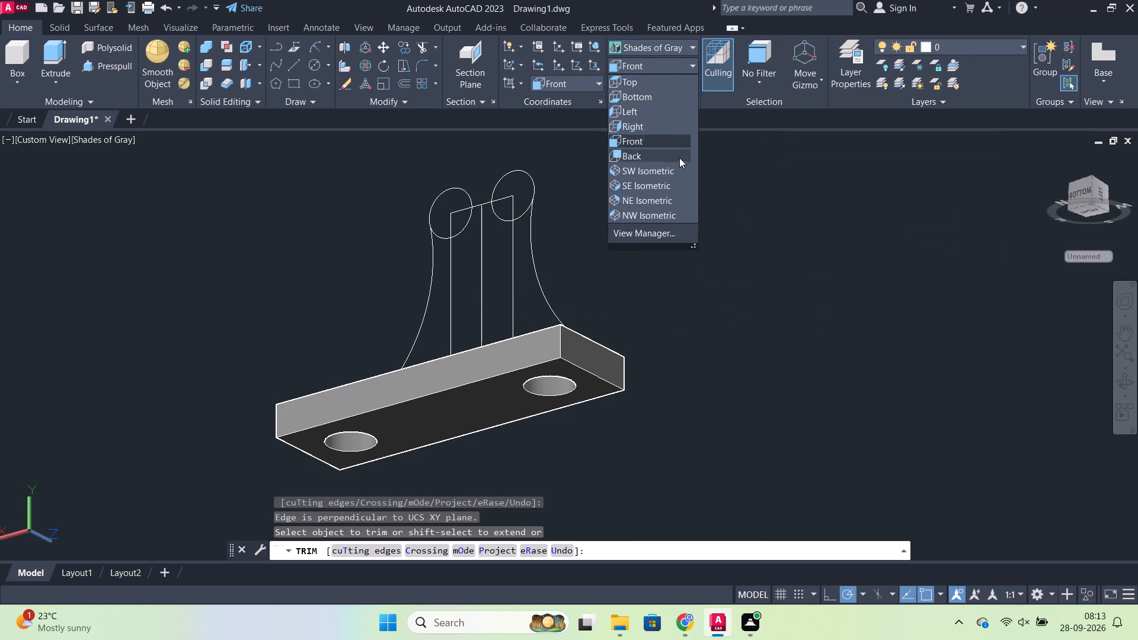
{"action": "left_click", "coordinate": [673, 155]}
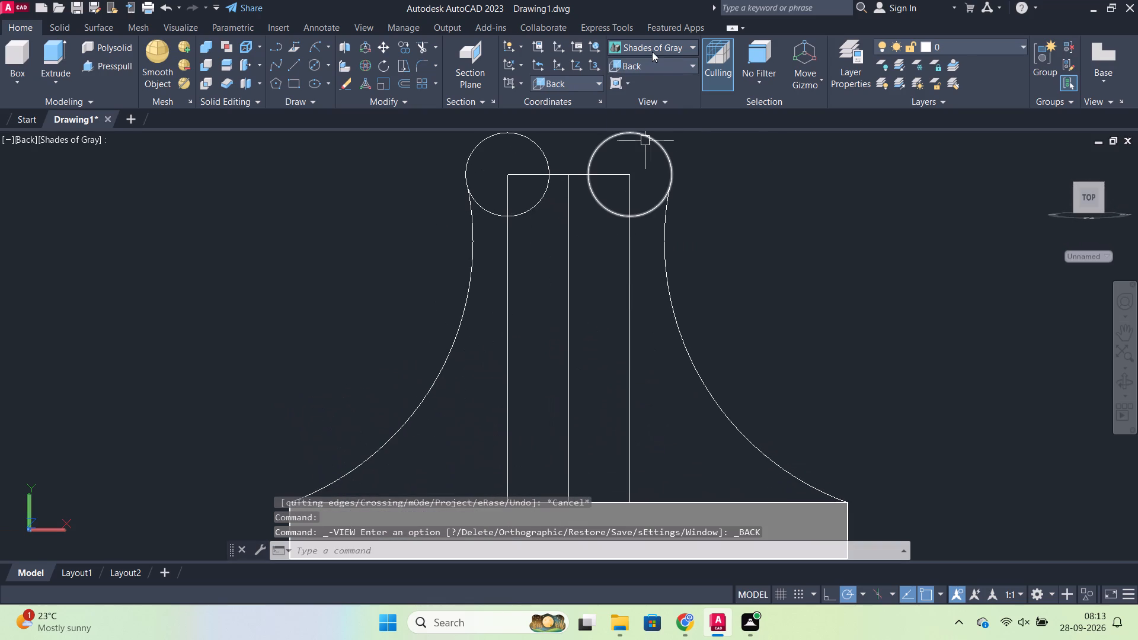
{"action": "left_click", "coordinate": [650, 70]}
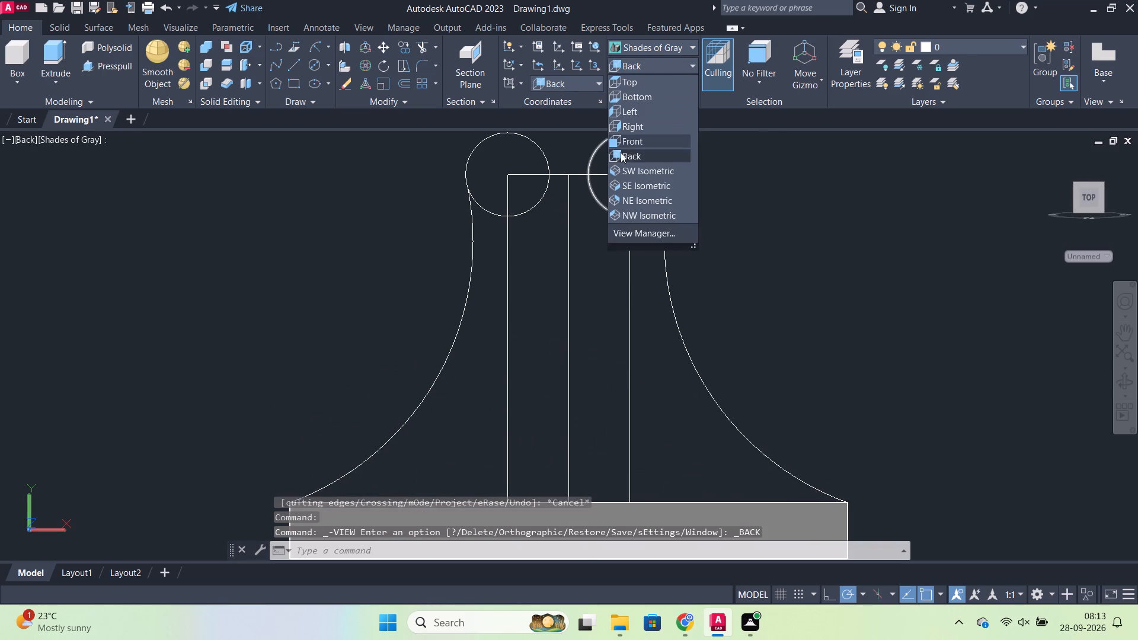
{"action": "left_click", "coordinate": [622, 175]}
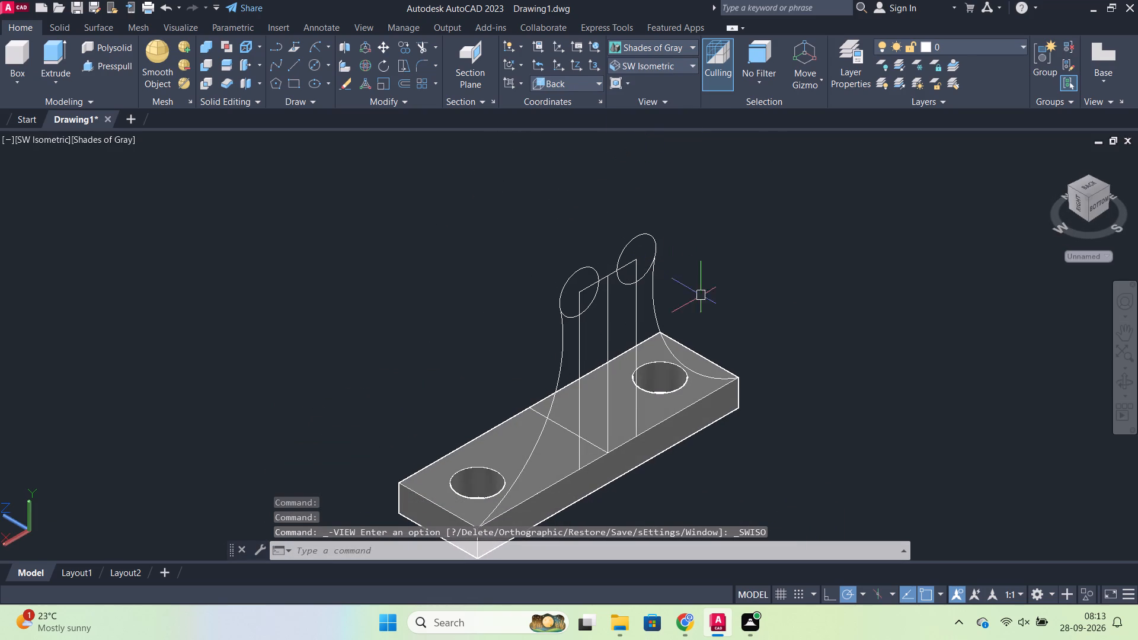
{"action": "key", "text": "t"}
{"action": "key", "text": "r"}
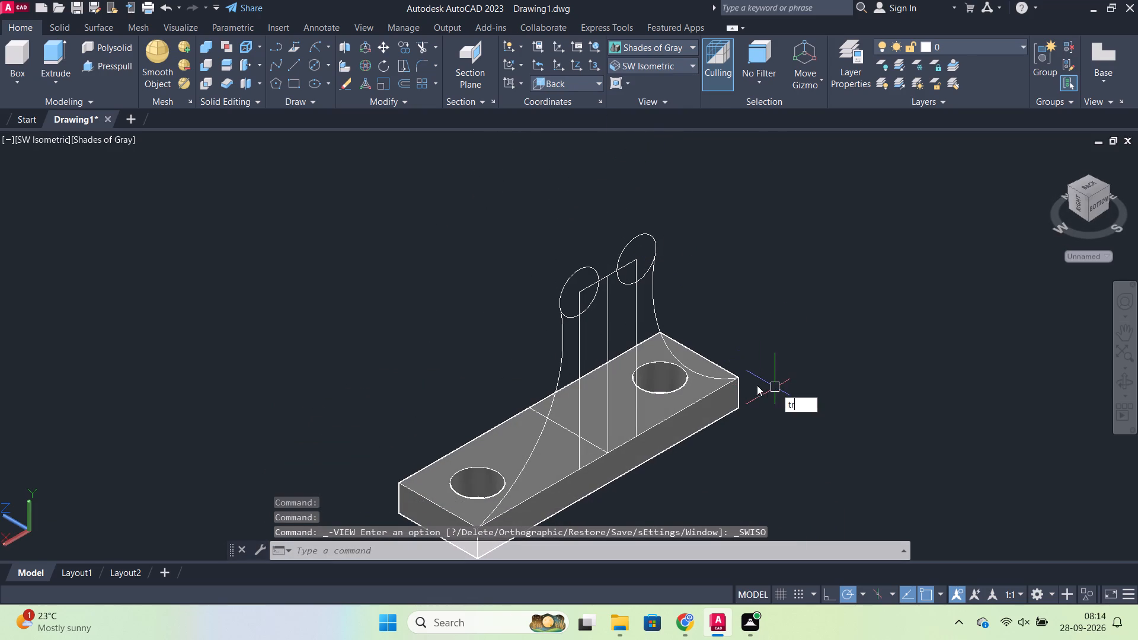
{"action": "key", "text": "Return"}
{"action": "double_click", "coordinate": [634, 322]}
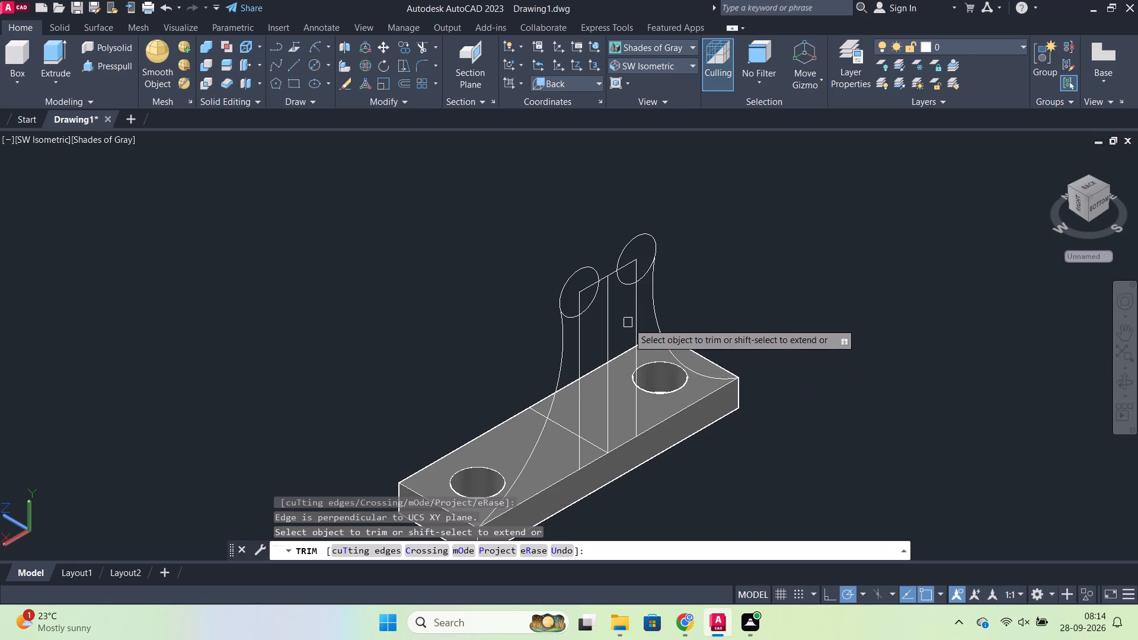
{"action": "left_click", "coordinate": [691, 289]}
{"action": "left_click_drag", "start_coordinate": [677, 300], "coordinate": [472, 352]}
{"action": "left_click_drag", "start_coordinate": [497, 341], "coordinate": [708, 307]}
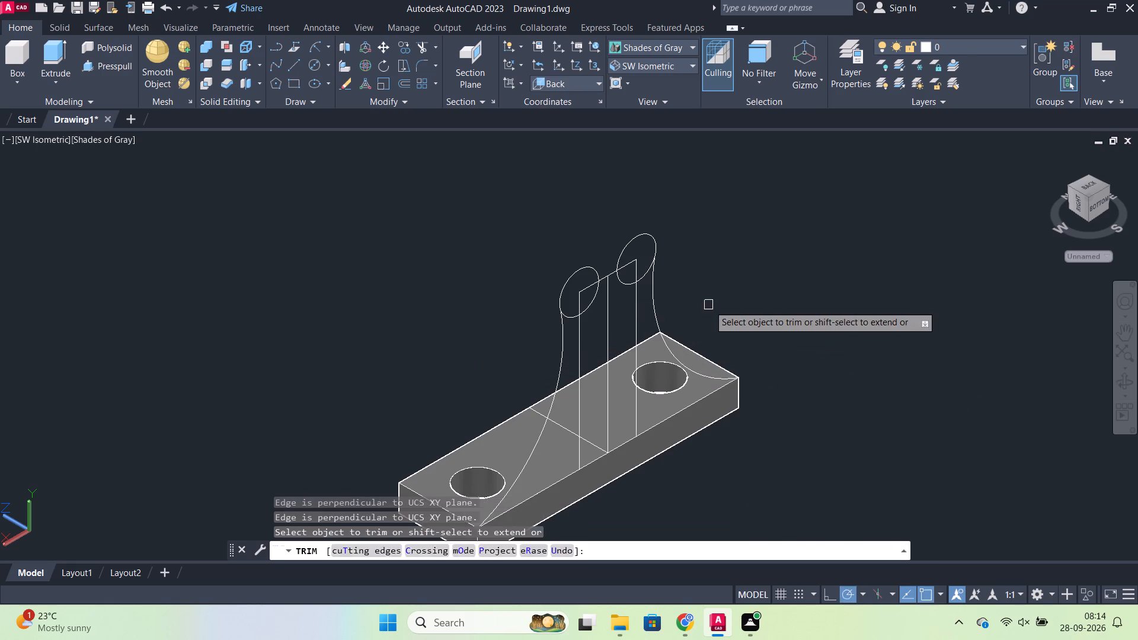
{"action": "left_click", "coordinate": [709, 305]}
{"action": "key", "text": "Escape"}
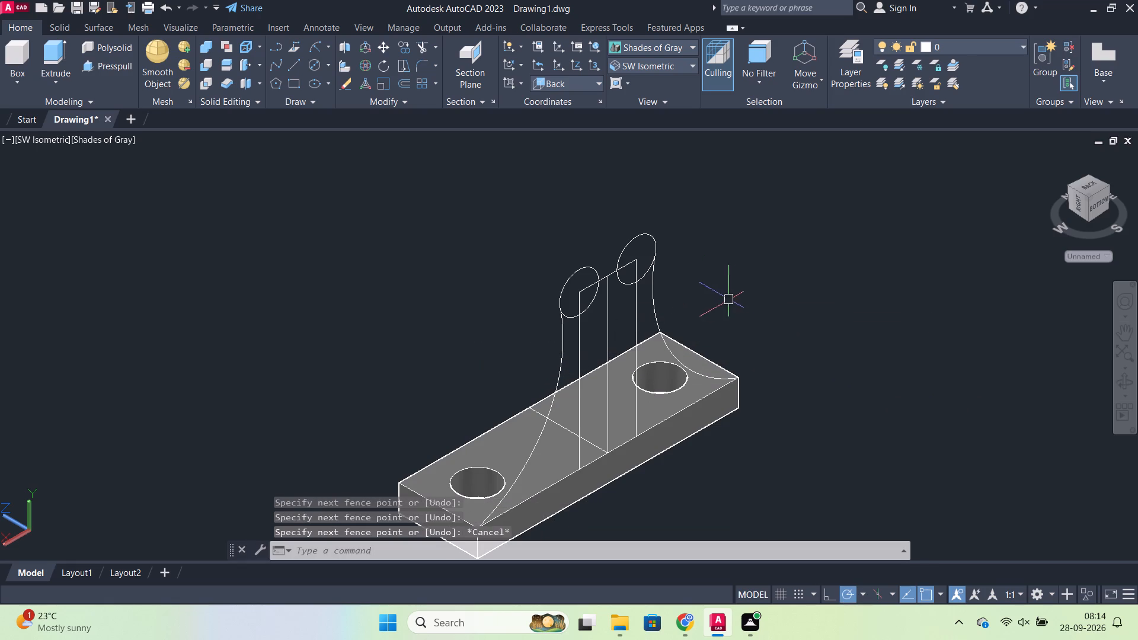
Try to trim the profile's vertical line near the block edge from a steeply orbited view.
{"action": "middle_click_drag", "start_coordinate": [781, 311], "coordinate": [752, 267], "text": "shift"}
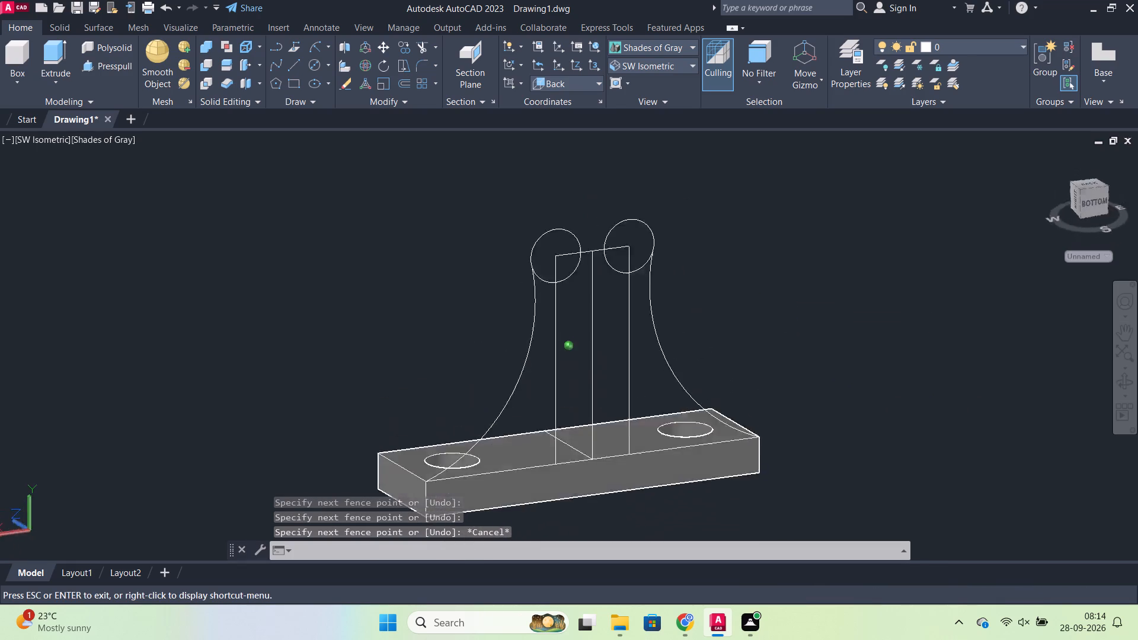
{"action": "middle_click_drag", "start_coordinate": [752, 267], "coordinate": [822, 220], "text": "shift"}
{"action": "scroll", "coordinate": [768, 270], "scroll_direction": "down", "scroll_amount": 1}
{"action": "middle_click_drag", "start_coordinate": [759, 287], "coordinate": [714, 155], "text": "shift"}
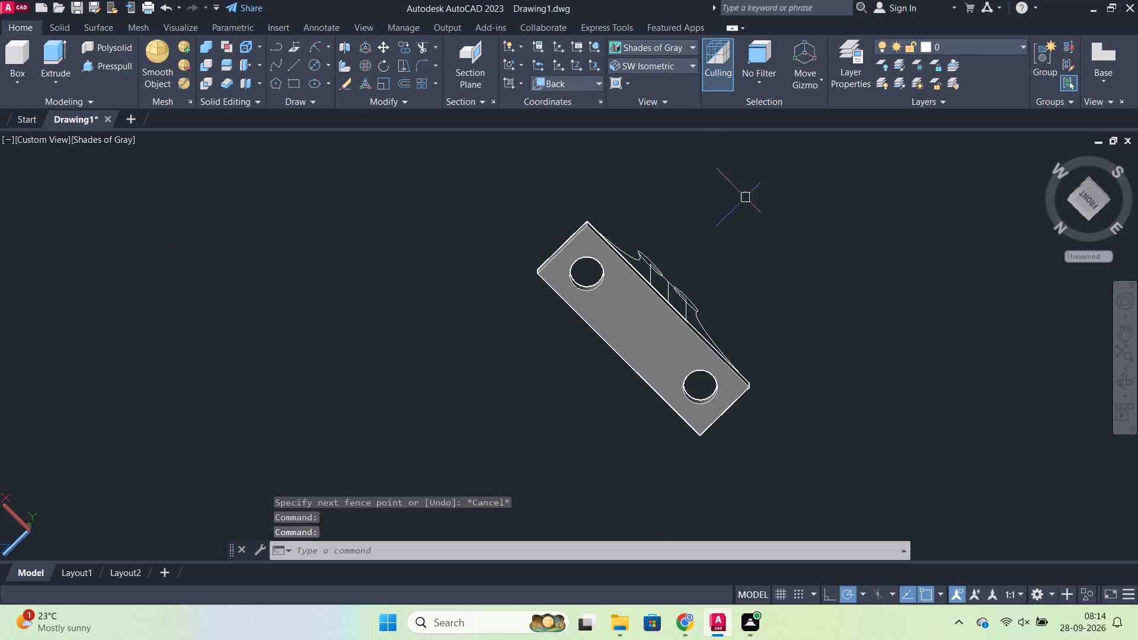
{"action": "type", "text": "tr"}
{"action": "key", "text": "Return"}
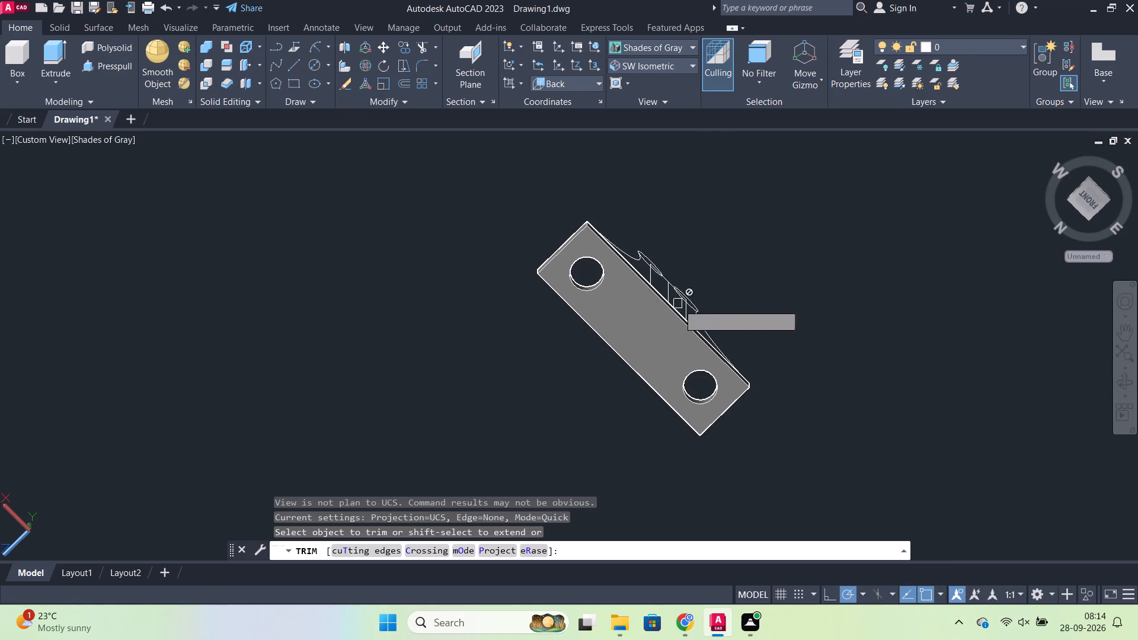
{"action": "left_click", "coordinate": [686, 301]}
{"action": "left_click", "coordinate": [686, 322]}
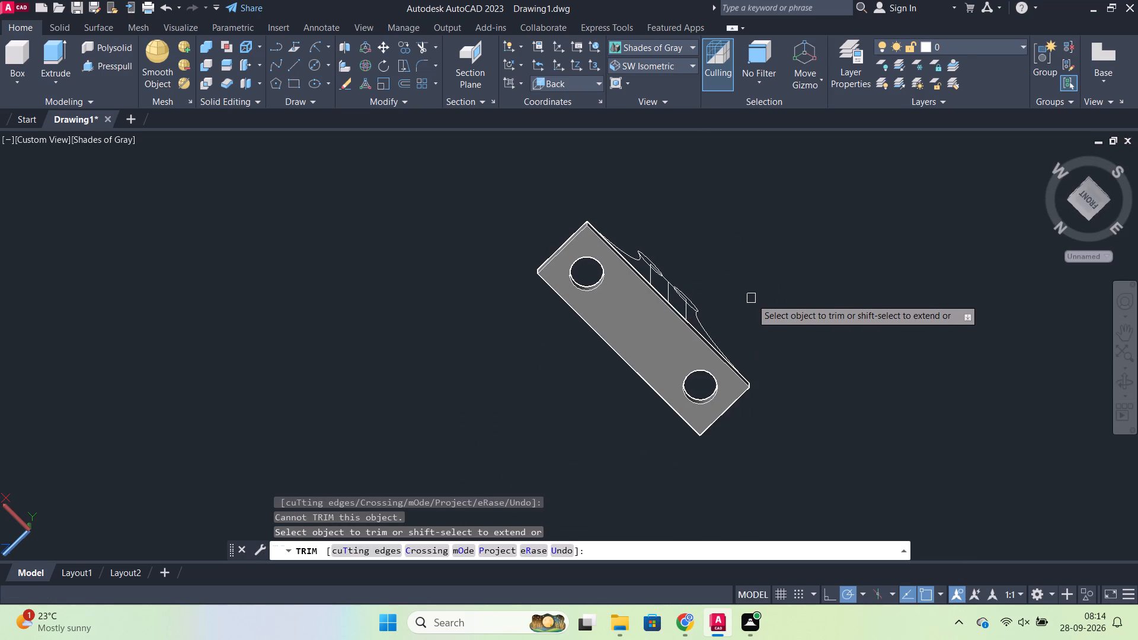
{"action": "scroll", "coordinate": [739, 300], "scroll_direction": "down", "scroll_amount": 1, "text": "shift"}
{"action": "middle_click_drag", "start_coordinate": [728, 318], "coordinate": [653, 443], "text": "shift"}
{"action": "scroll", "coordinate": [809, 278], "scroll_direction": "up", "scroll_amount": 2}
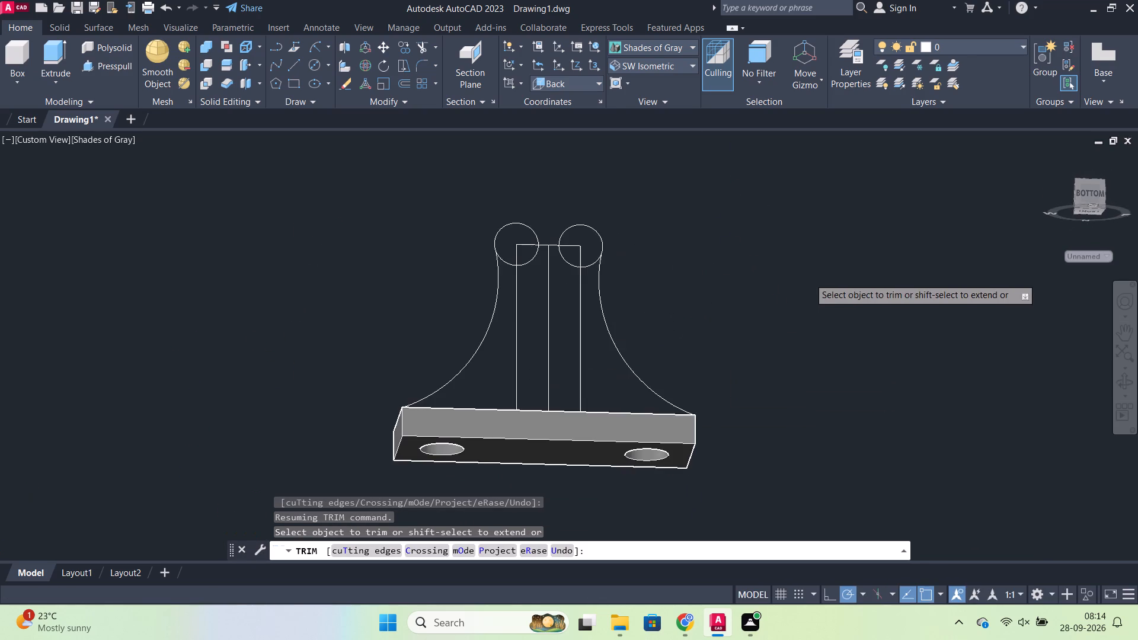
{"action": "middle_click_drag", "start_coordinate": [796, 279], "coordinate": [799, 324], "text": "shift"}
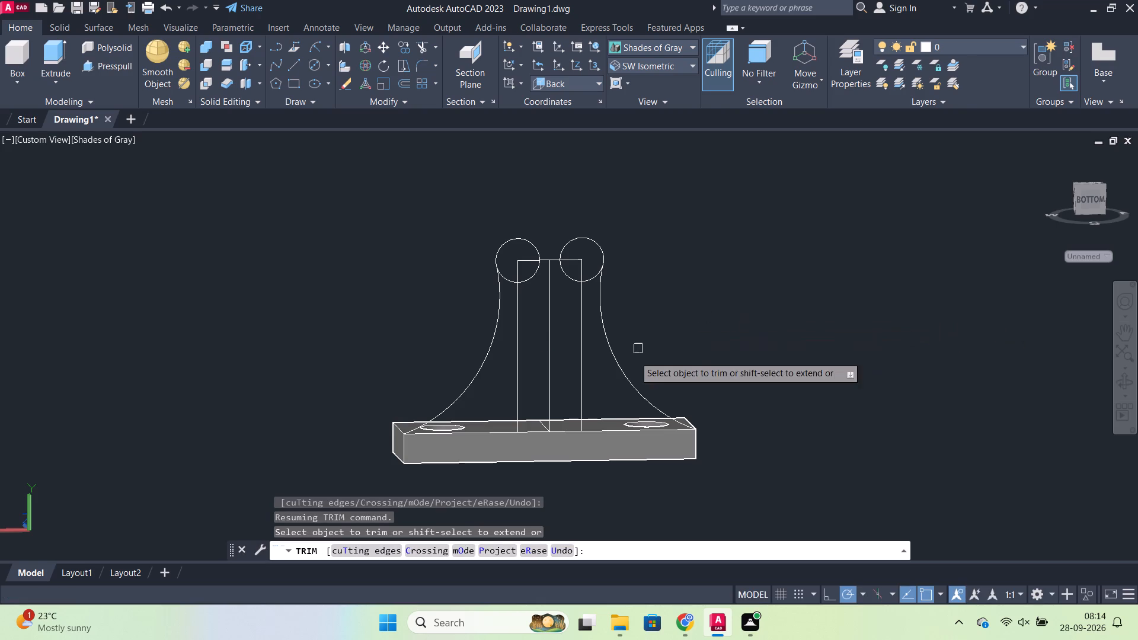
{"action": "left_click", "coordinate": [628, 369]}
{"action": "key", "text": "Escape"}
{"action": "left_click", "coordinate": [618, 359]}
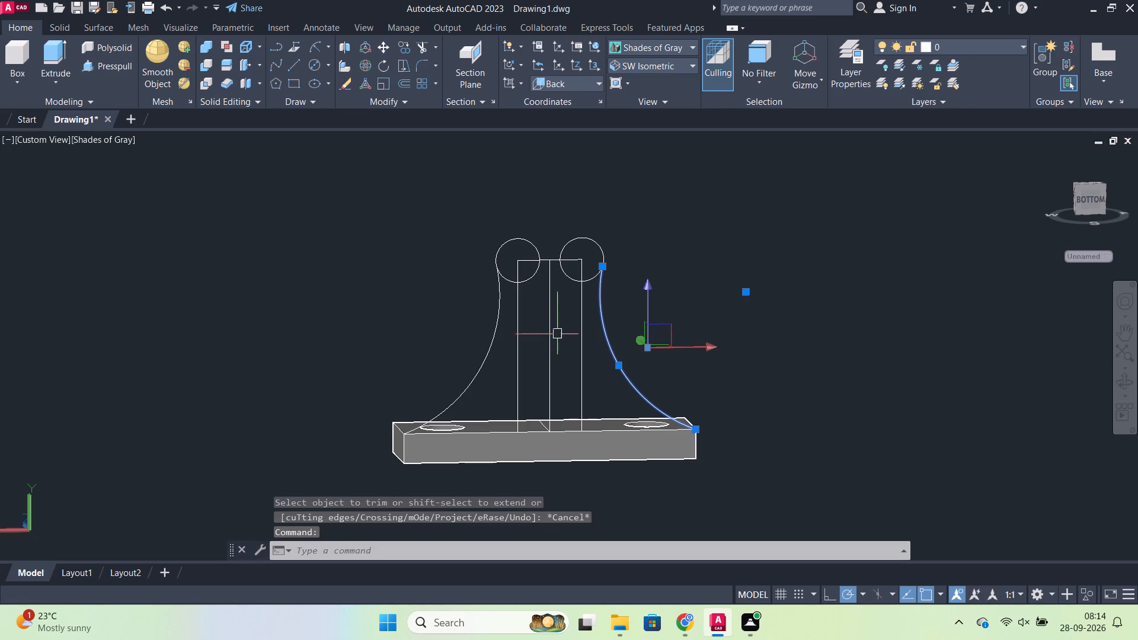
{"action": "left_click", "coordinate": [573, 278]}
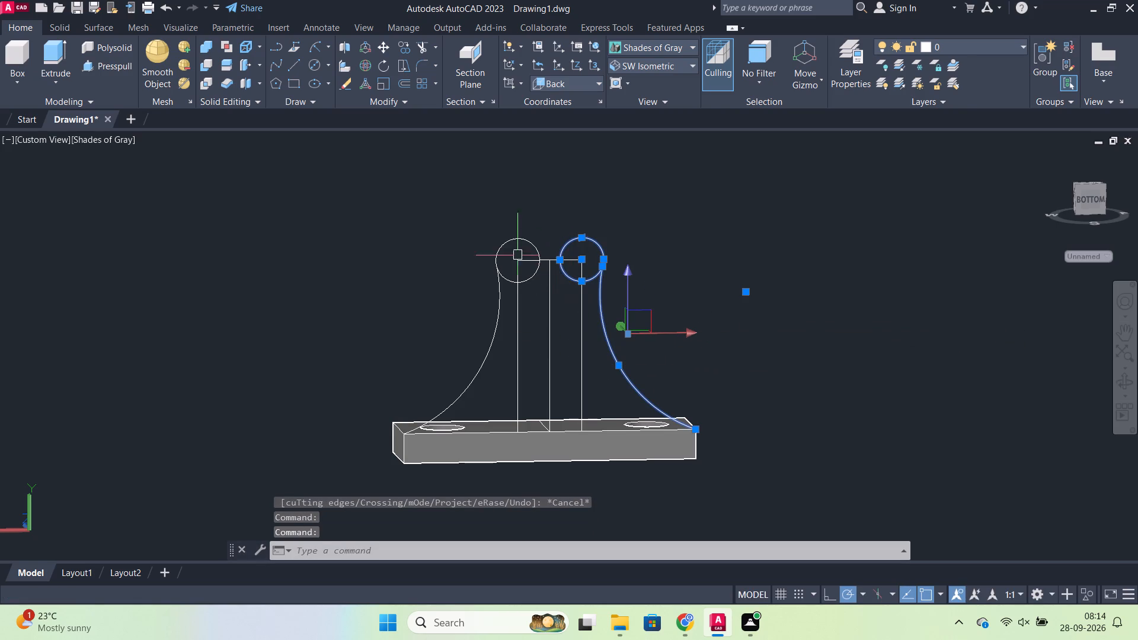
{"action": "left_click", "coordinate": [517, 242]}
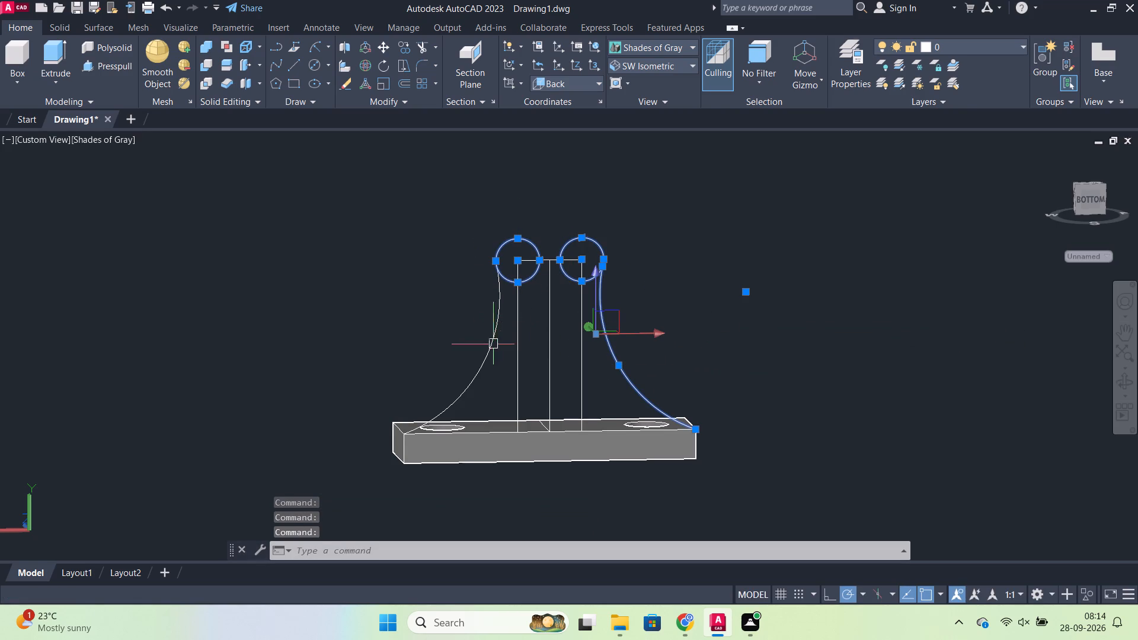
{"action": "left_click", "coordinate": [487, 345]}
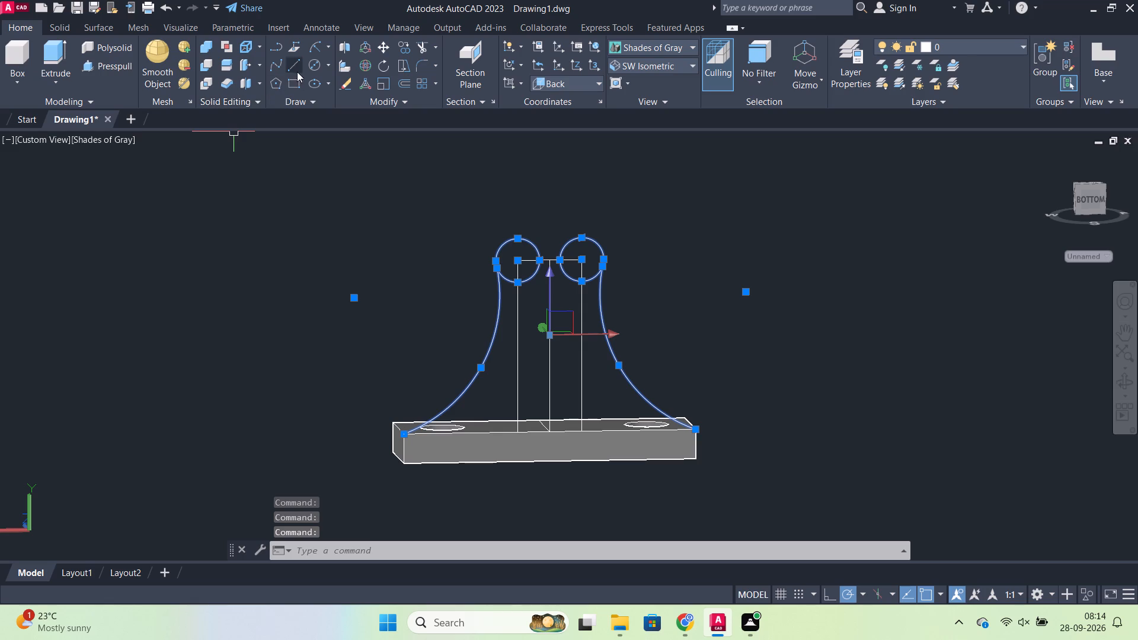
Draw a line about 100 long on the base's top edge, joining the lower ends of the profile's two side arcs.
{"action": "left_click", "coordinate": [295, 65]}
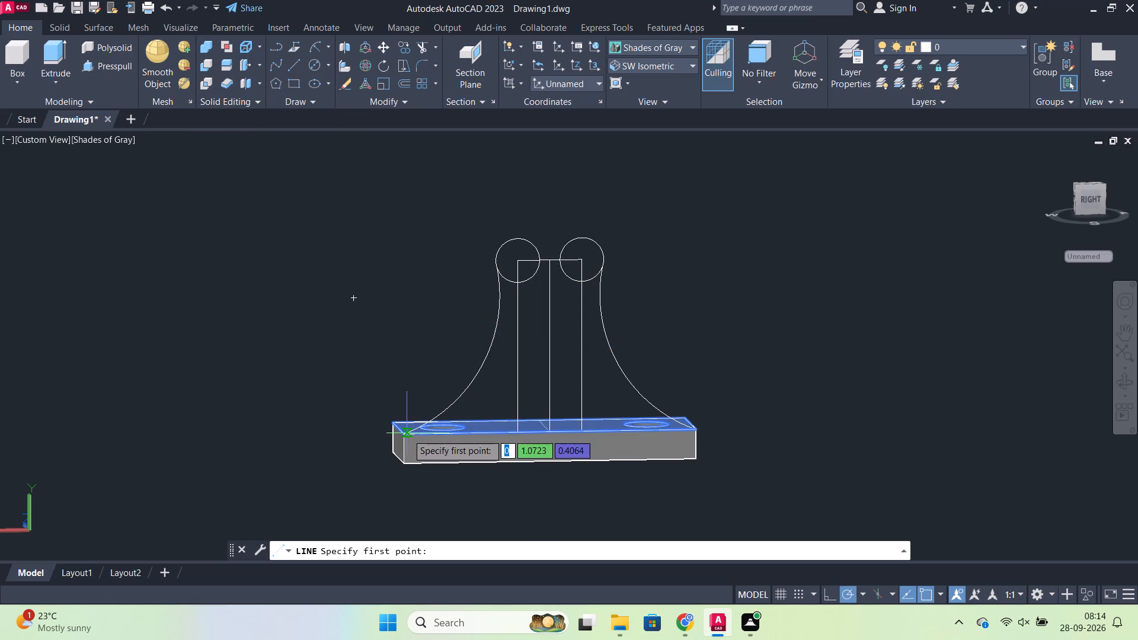
{"action": "scroll", "coordinate": [404, 433], "scroll_direction": "up", "scroll_amount": 2}
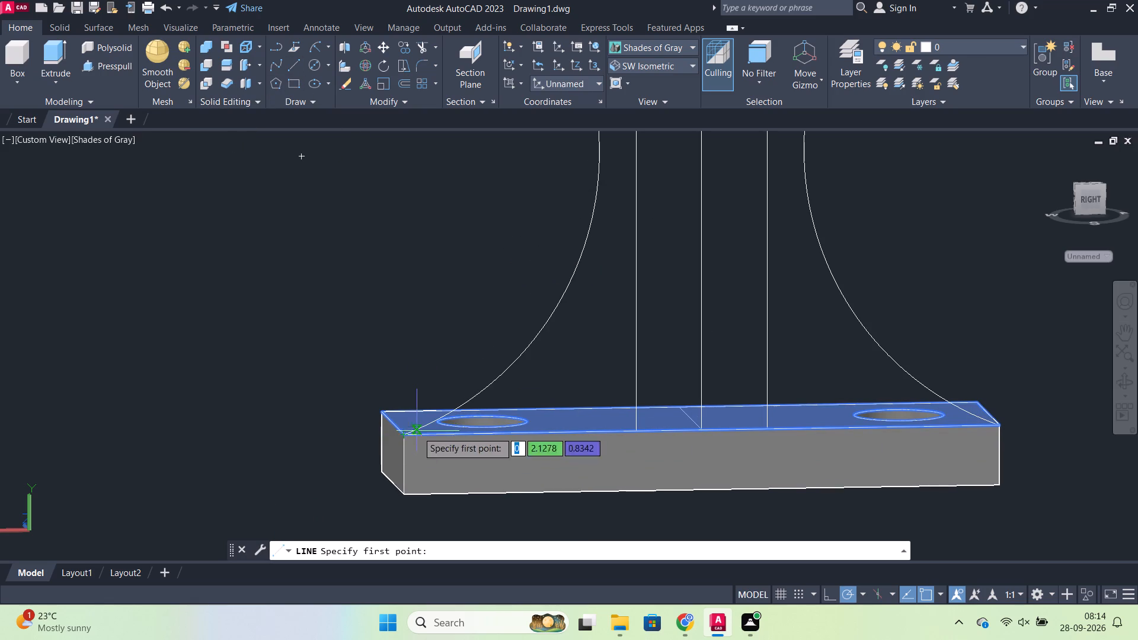
{"action": "left_click_drag", "start_coordinate": [405, 435], "coordinate": [417, 435]}
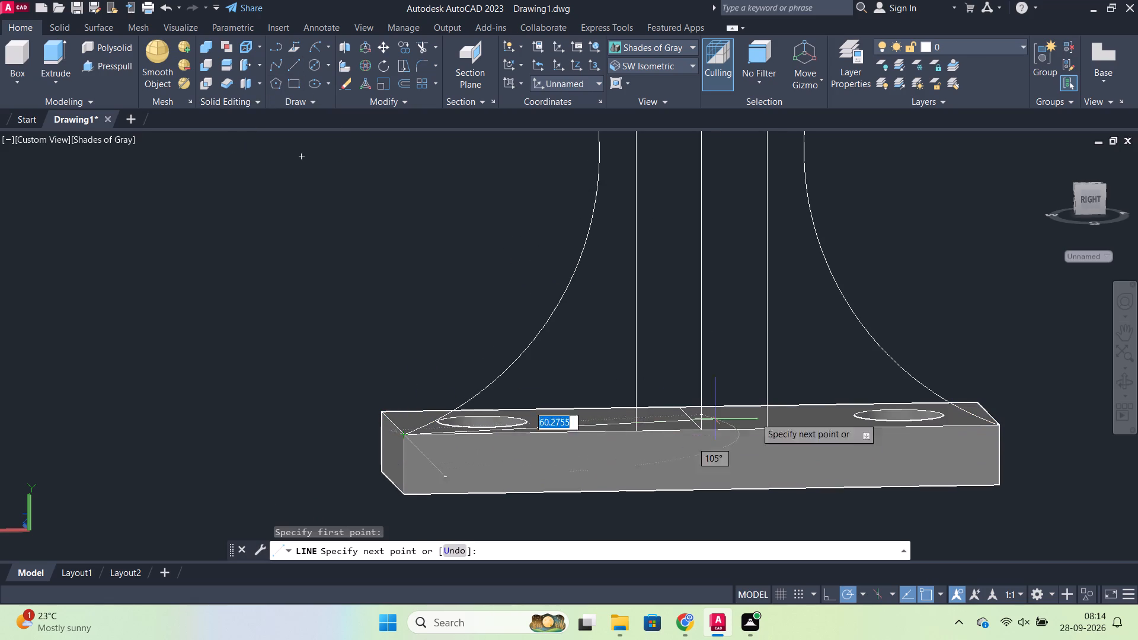
{"action": "left_click", "coordinate": [998, 424]}
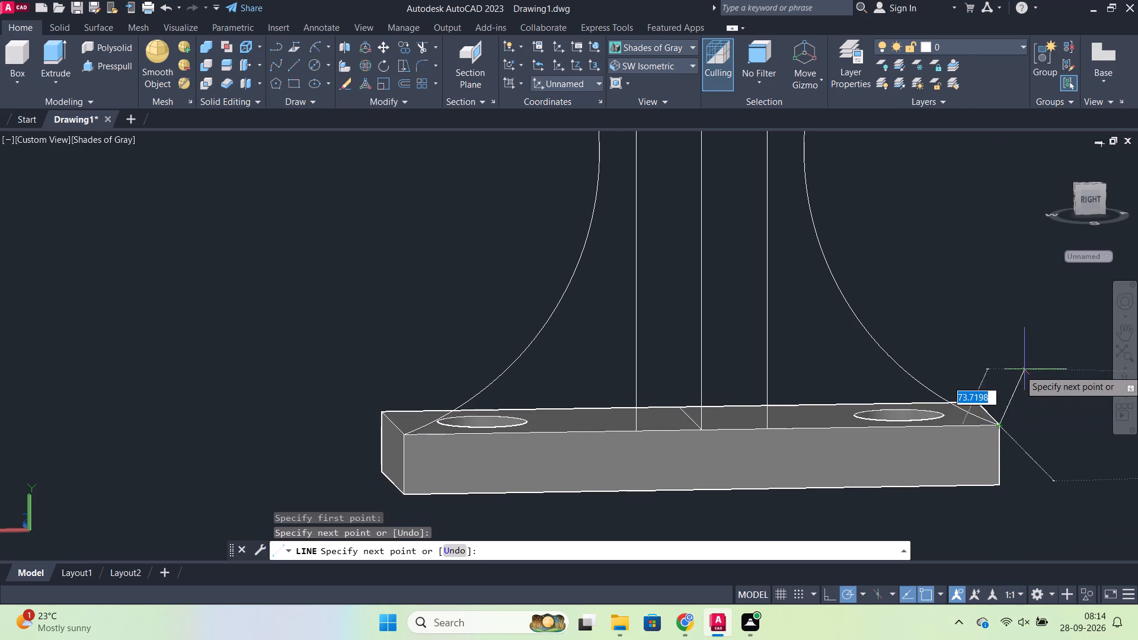
{"action": "key", "text": "Escape"}
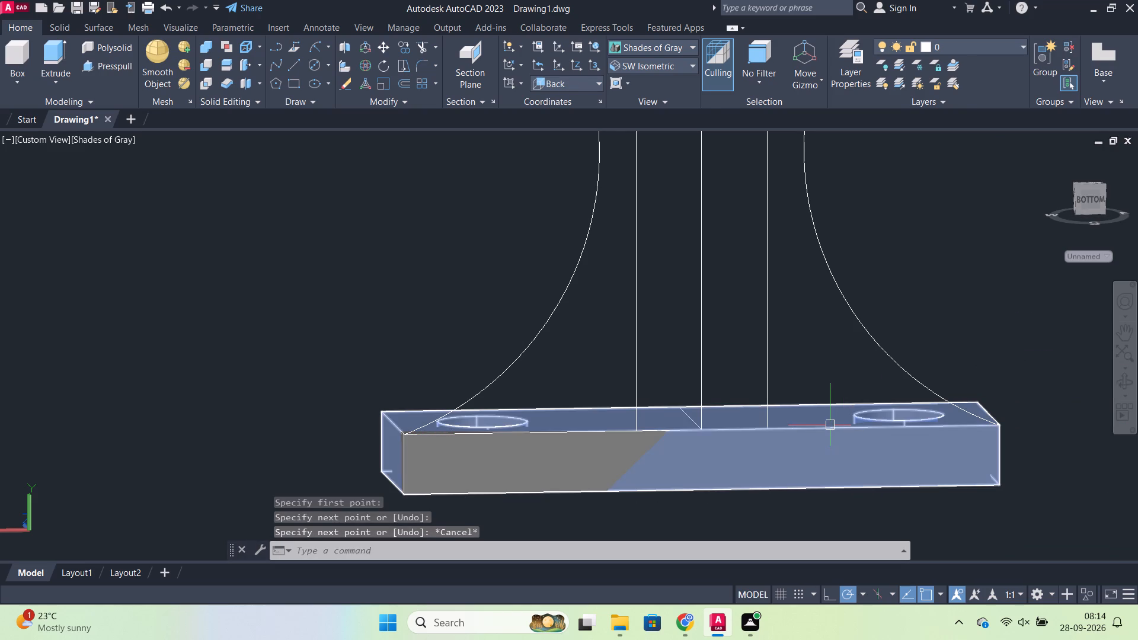
Set the visual style to 2D Wireframe.
{"action": "left_click", "coordinate": [830, 430]}
{"action": "key", "text": "grave"}
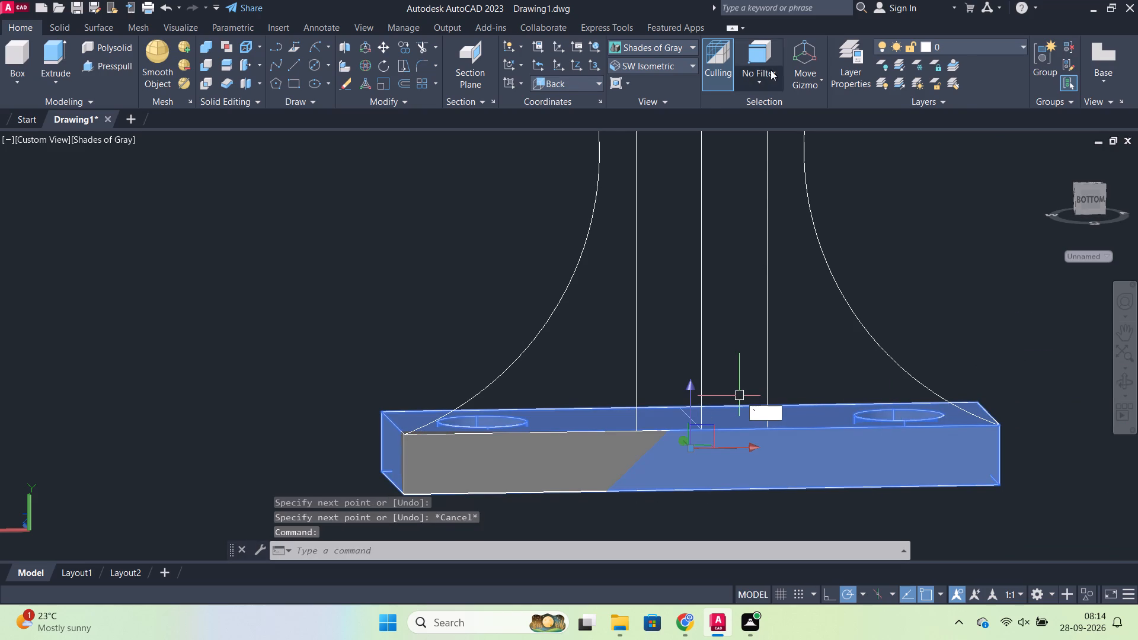
{"action": "key", "text": "Escape"}
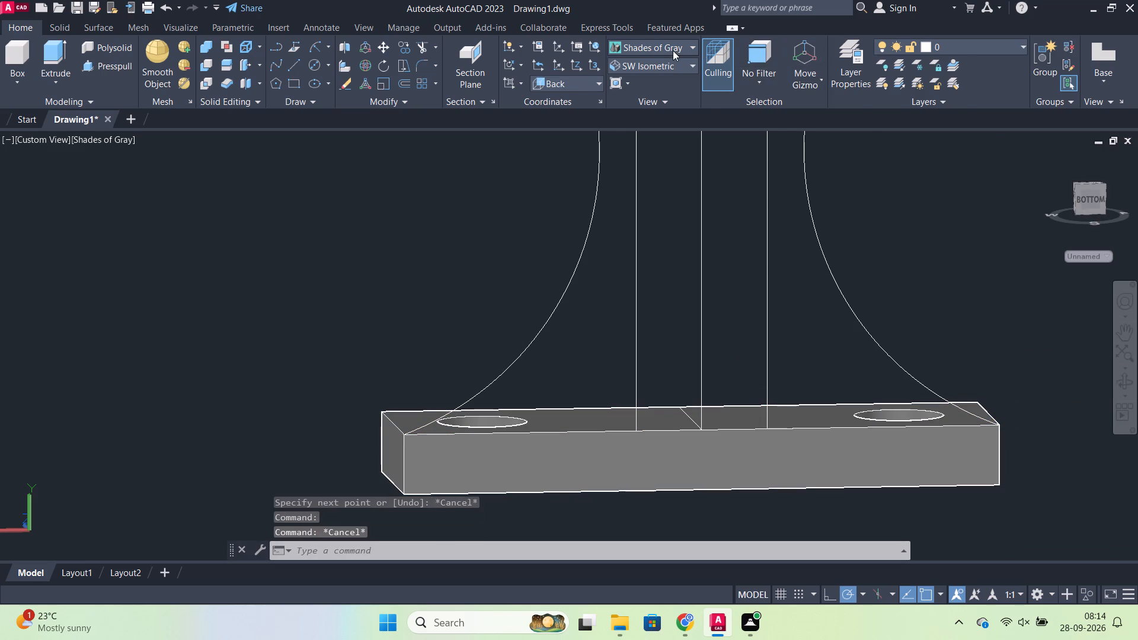
{"action": "left_click", "coordinate": [673, 50]}
{"action": "left_click", "coordinate": [657, 74]}
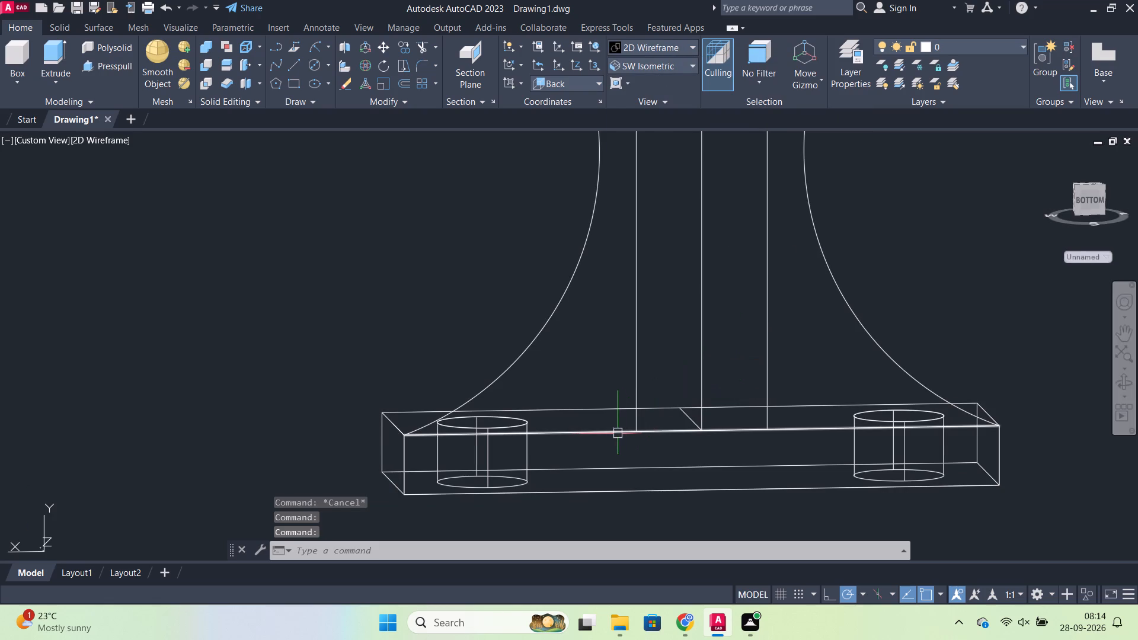
Highlight the profile's new bottom line and both side arcs to check the outline, and clear the selection.
{"action": "left_click", "coordinate": [613, 432]}
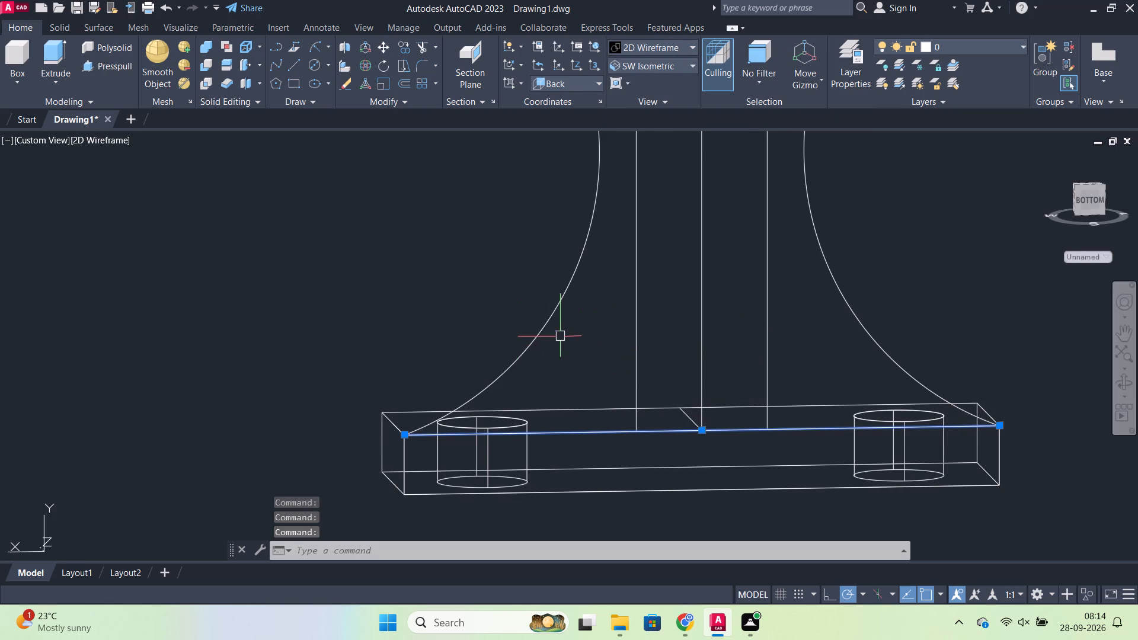
{"action": "left_click", "coordinate": [528, 344]}
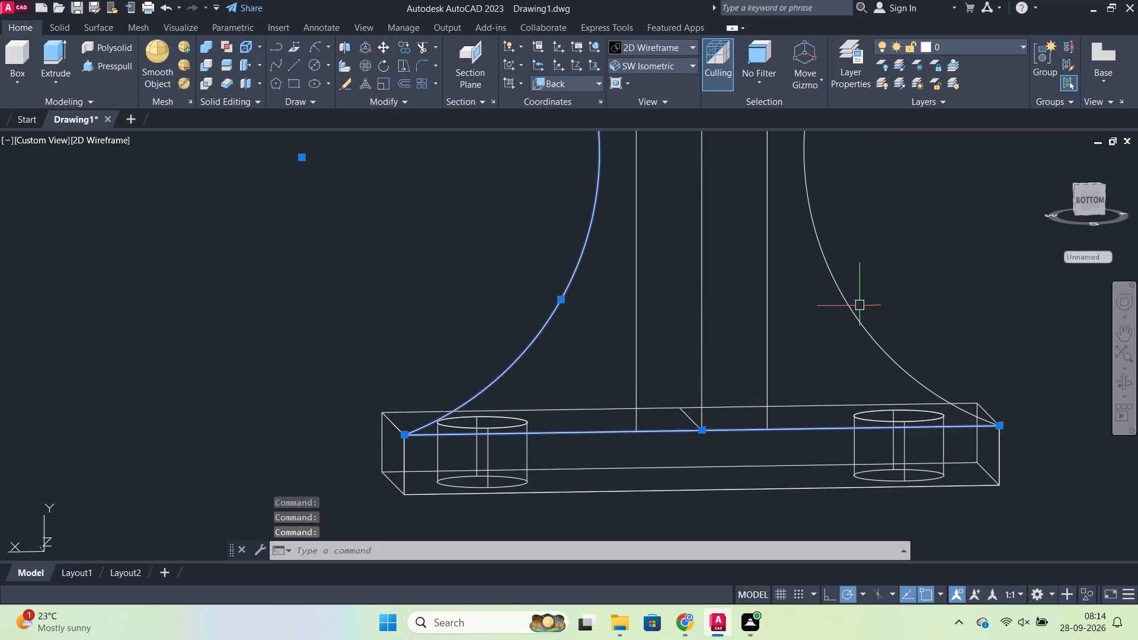
{"action": "left_click", "coordinate": [858, 312]}
{"action": "scroll", "coordinate": [868, 296], "scroll_direction": "down", "scroll_amount": 1}
{"action": "middle_click_drag", "start_coordinate": [885, 273], "coordinate": [740, 319]}
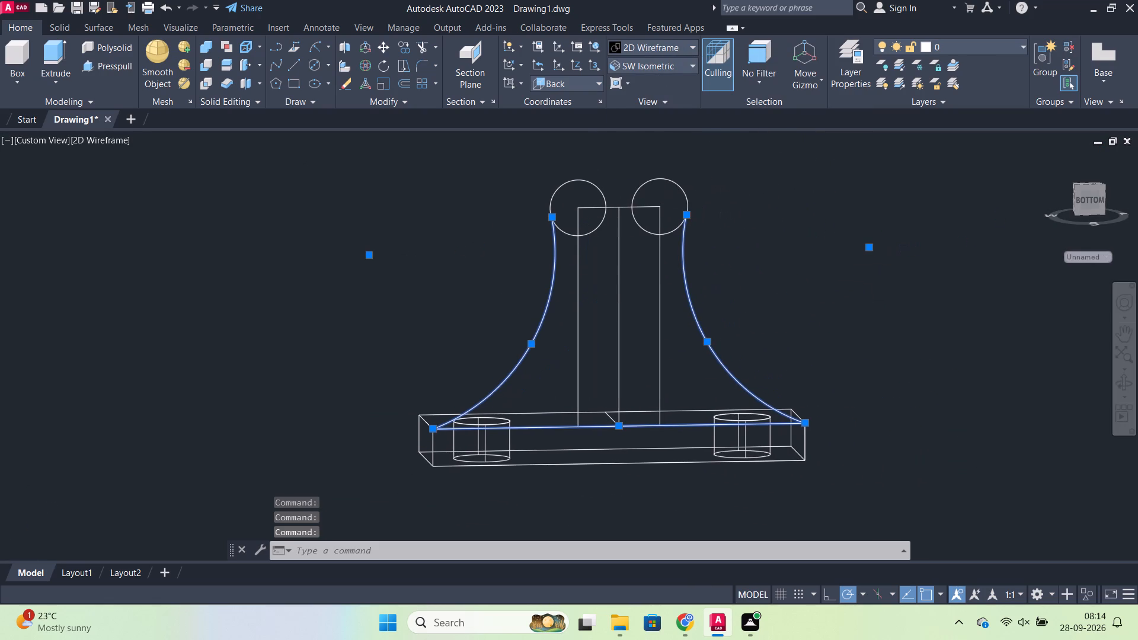
{"action": "key", "text": "Escape"}
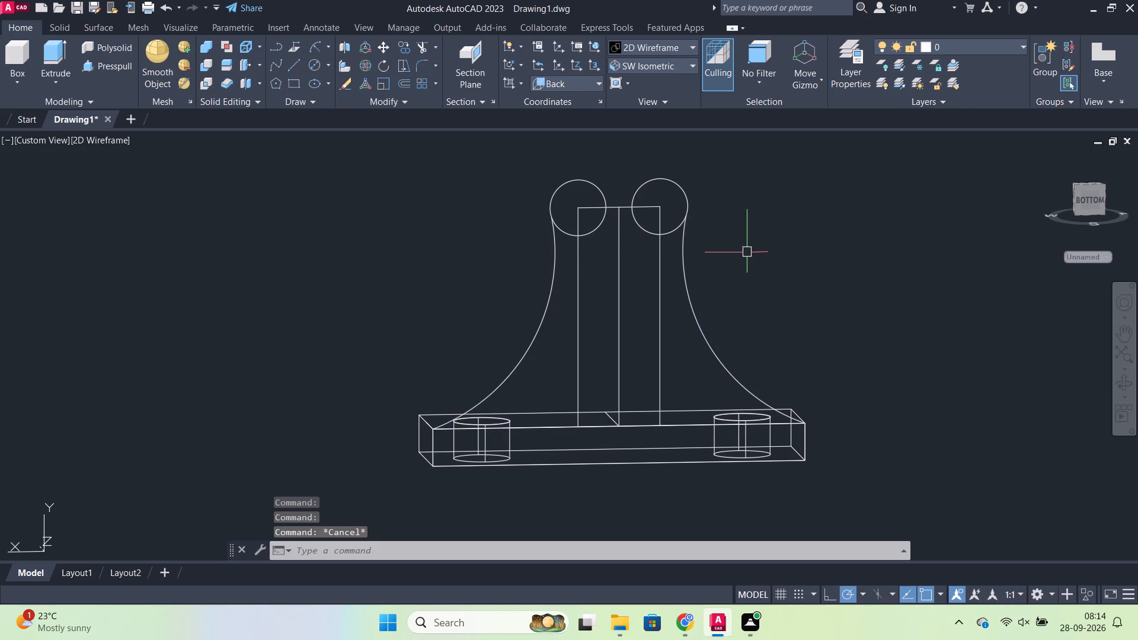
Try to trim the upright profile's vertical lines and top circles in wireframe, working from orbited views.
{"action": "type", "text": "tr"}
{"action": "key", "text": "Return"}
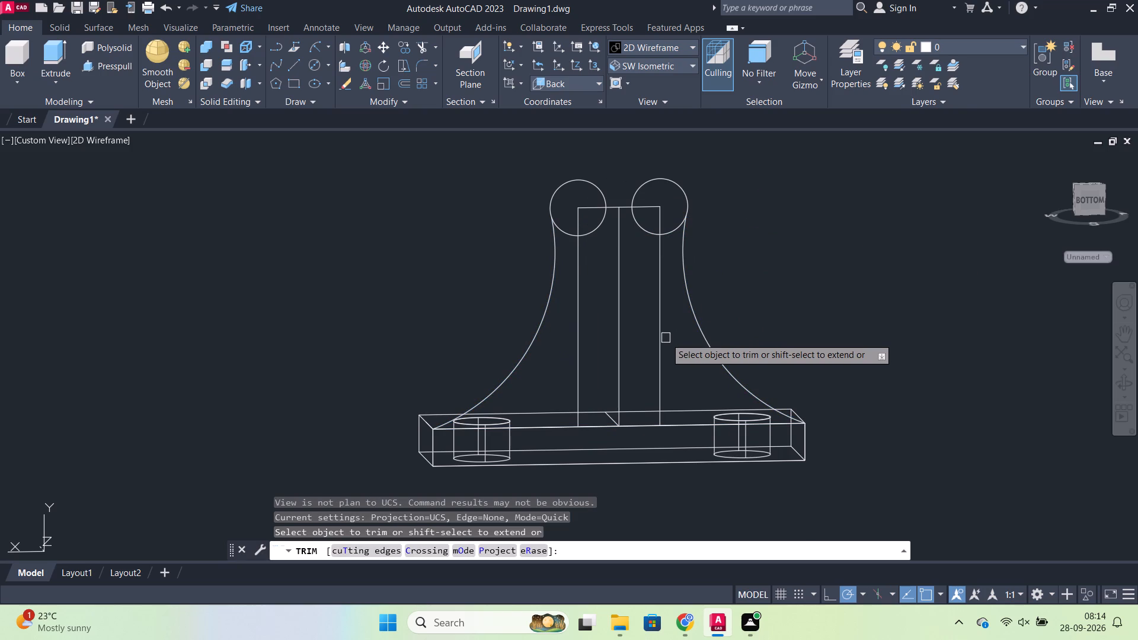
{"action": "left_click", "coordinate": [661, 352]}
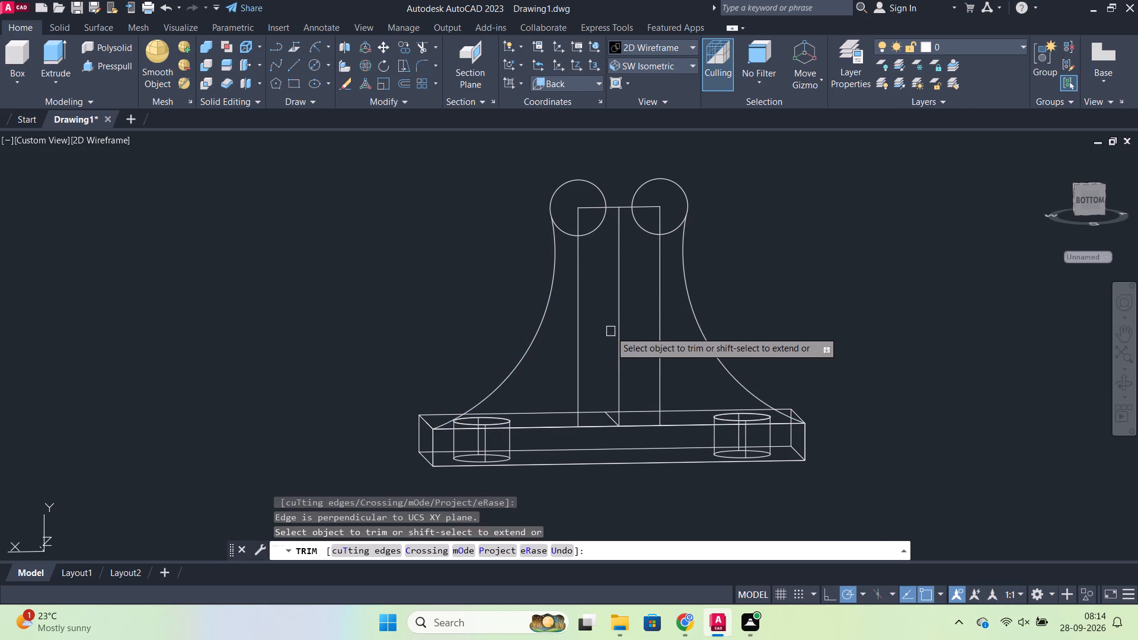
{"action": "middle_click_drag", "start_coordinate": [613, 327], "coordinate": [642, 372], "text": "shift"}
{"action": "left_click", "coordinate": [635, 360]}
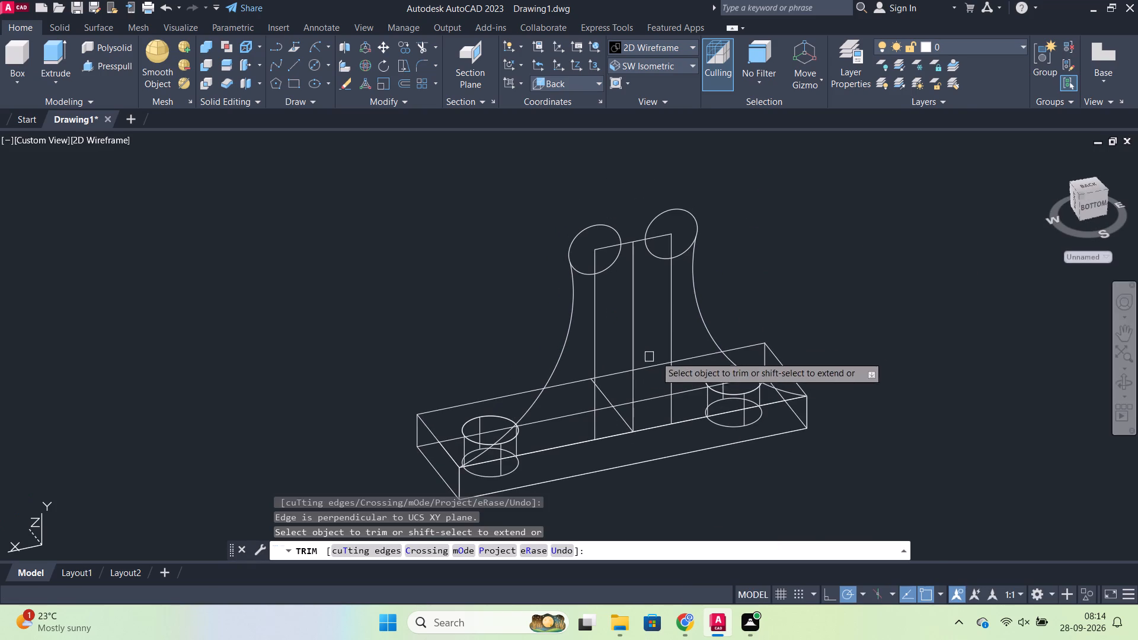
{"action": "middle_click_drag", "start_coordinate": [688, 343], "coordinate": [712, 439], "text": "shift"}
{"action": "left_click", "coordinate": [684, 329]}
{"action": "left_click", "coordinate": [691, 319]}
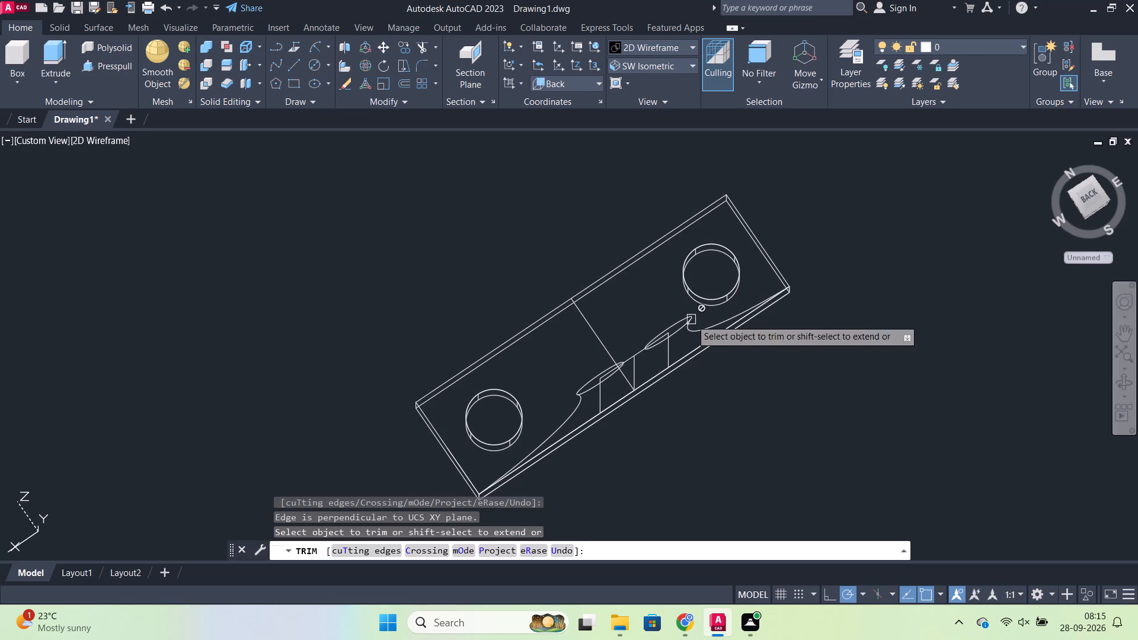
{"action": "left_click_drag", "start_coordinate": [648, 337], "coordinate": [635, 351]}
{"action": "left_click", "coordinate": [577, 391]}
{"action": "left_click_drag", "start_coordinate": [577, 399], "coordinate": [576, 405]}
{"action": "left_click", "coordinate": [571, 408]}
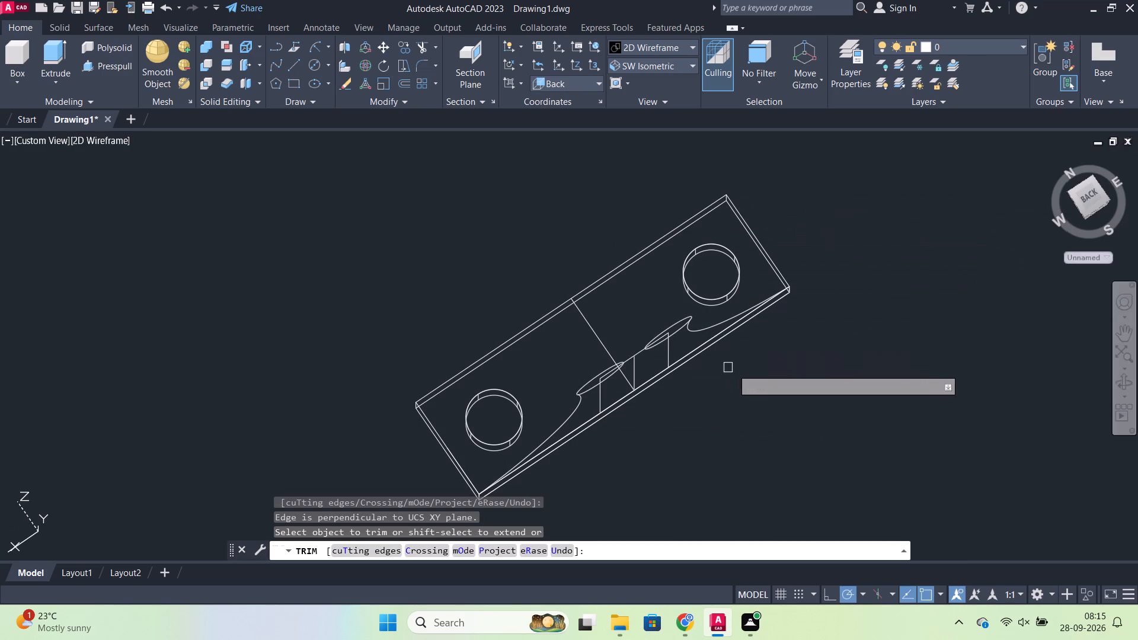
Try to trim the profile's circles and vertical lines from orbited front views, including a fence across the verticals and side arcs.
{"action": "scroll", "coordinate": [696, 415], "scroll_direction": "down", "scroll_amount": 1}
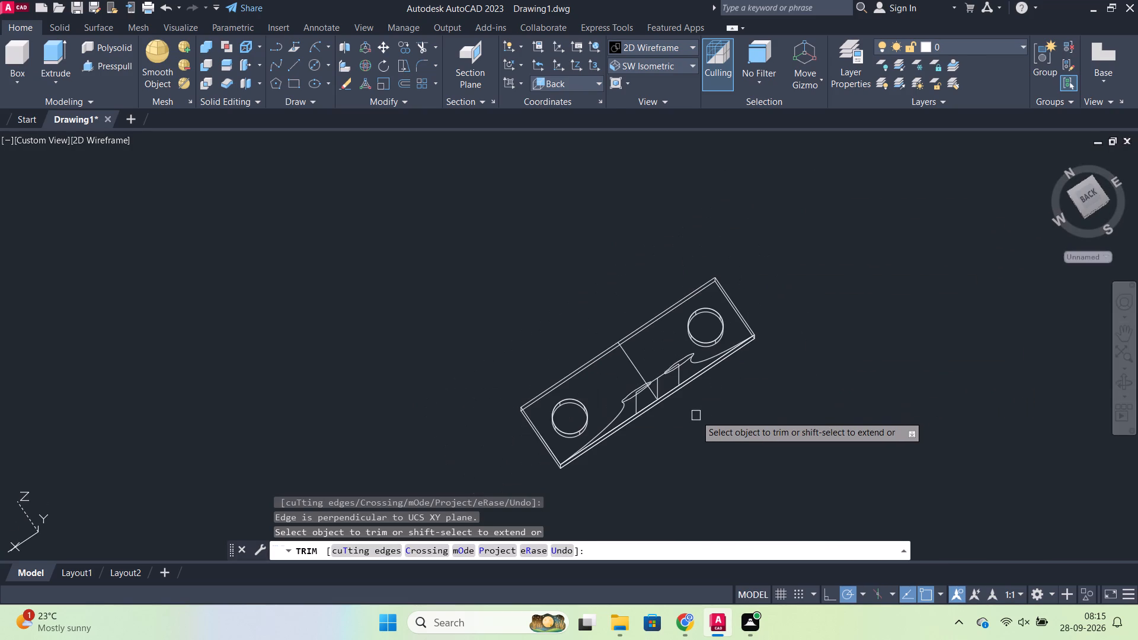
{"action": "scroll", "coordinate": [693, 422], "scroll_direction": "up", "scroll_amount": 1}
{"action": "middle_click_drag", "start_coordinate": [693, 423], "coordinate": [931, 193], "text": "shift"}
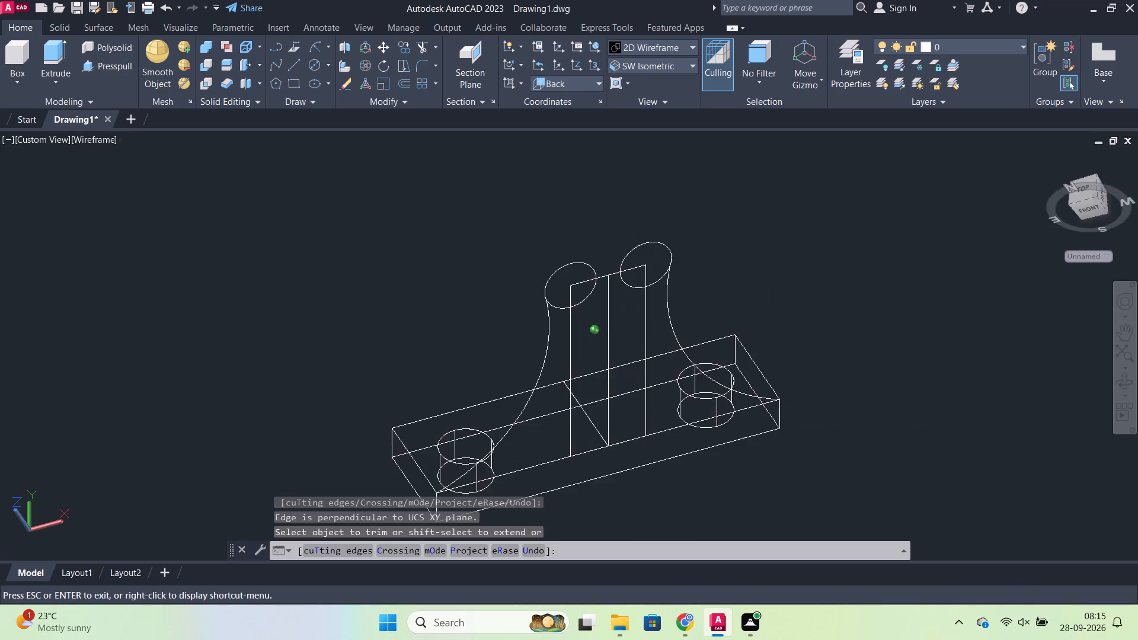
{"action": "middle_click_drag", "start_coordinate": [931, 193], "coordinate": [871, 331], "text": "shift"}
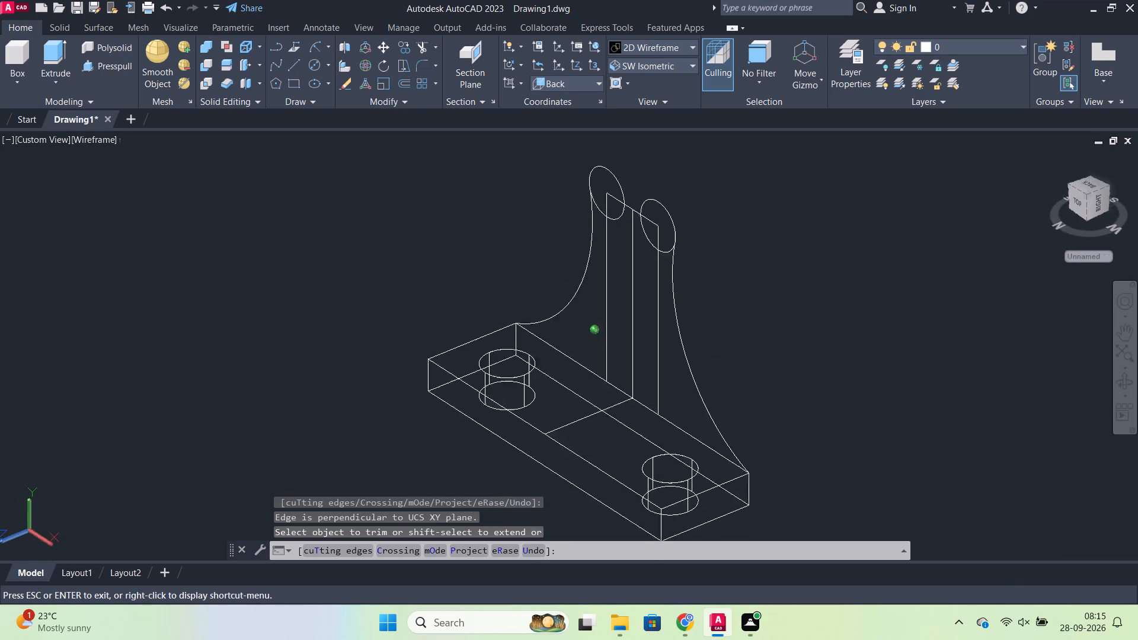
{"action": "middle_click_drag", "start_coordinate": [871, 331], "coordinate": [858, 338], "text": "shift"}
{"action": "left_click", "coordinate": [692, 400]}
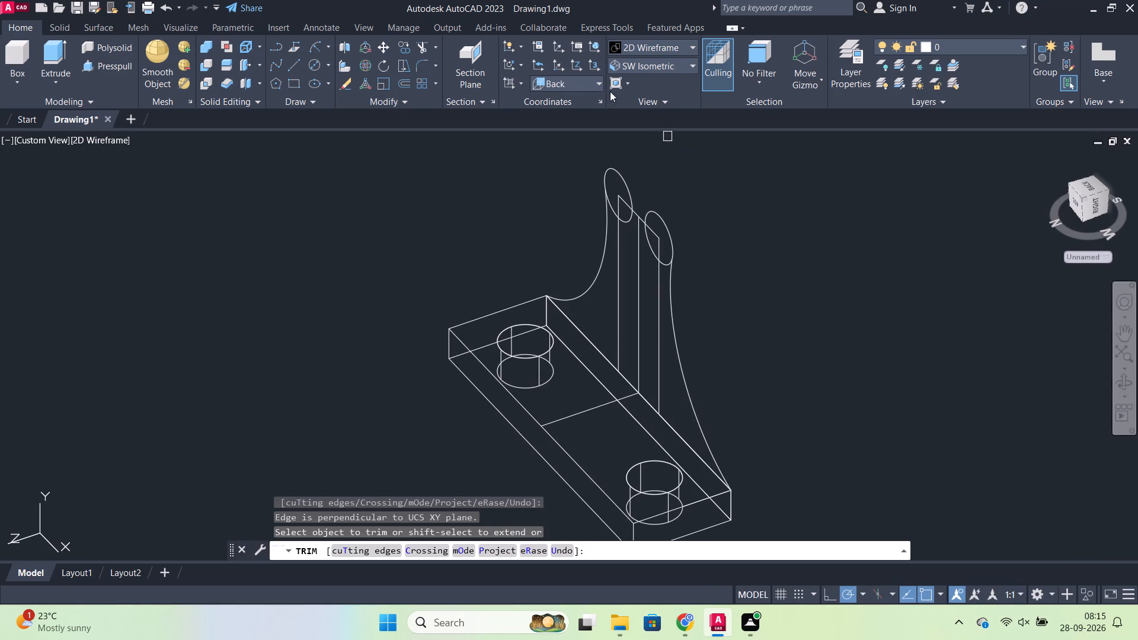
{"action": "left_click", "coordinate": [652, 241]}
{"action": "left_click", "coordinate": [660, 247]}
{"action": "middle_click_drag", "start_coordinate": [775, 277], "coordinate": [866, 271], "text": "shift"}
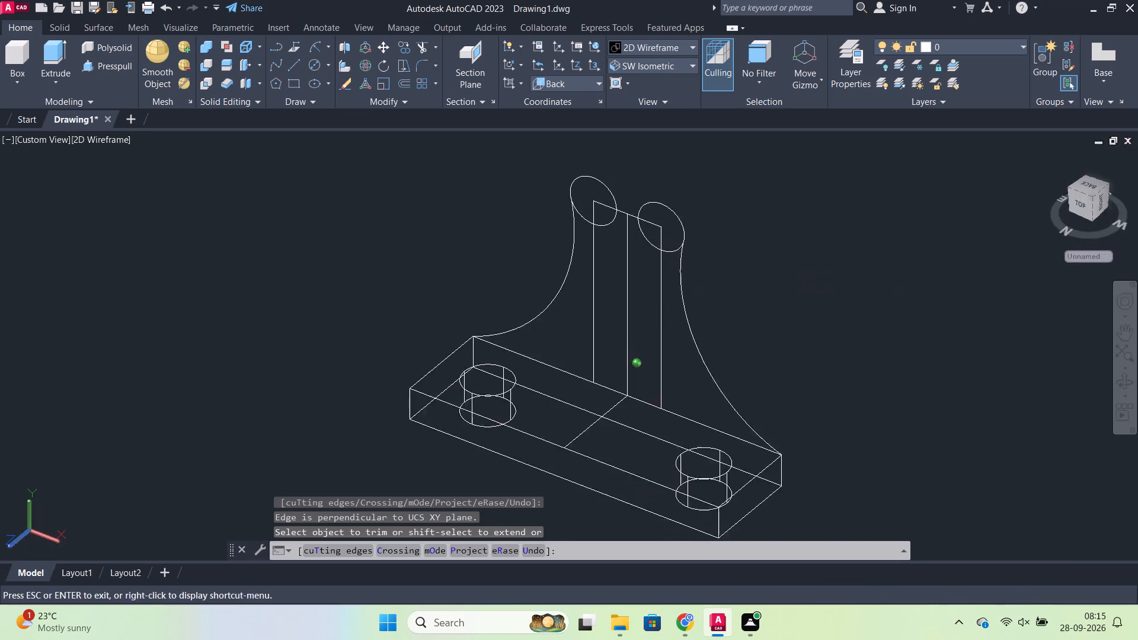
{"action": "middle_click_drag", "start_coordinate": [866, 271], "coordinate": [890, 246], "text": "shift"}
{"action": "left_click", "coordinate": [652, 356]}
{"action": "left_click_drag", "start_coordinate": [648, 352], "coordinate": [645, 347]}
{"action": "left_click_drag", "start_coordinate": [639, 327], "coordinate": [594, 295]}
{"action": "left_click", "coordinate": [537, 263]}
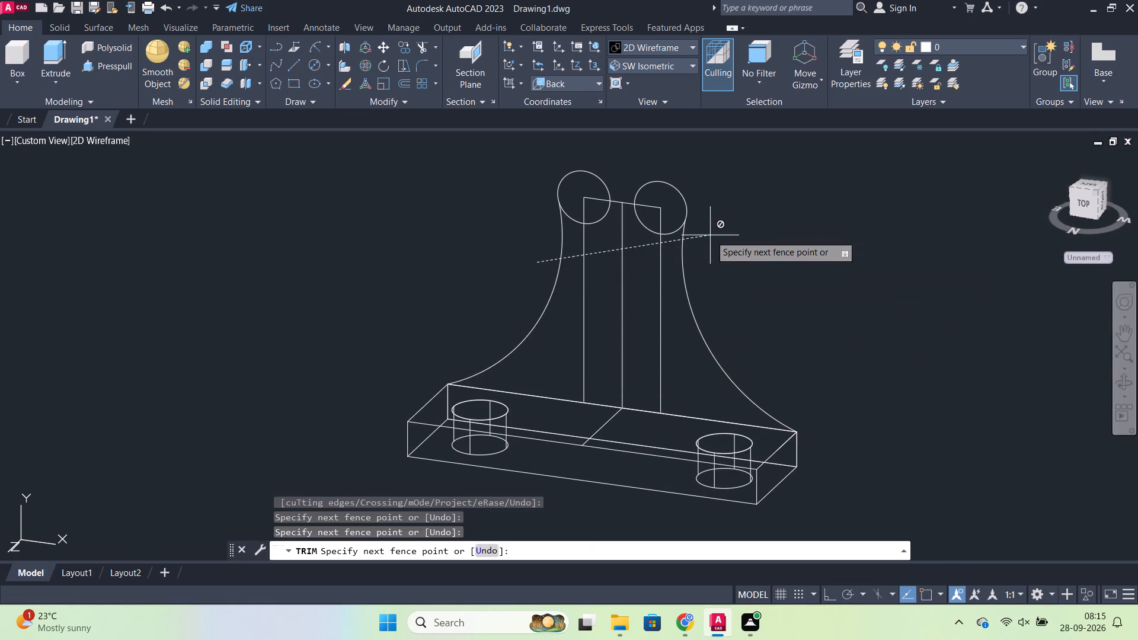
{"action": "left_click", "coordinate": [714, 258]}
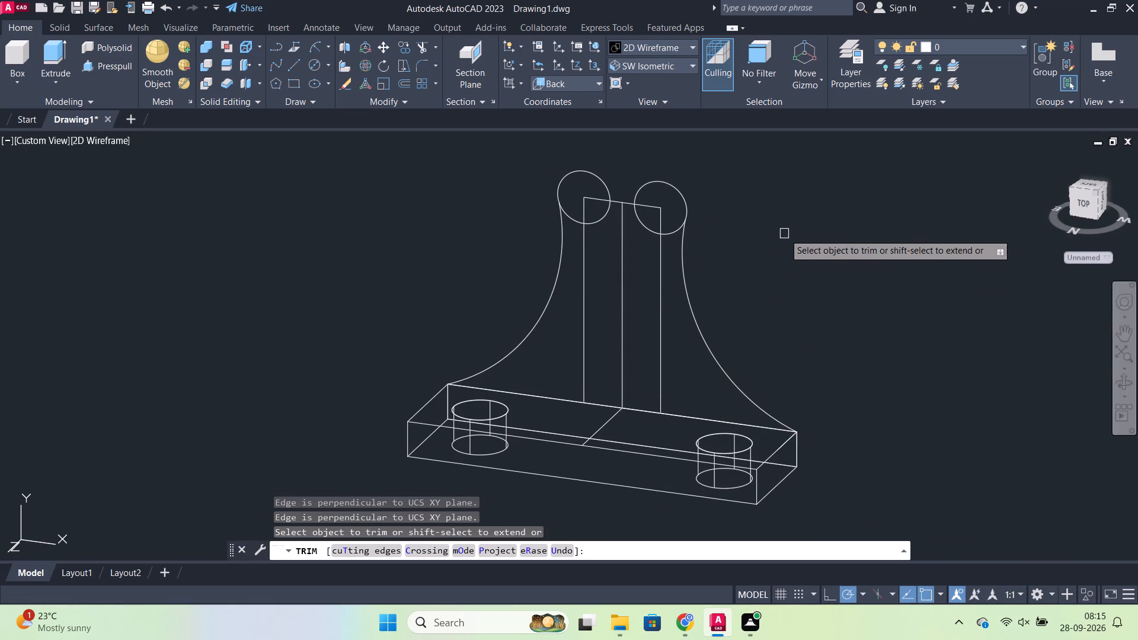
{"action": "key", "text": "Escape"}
Move the profile's arcs, circles, verticals and top line off the base into free space, using the centre line's lower end as base point.
{"action": "left_click", "coordinate": [564, 263]}
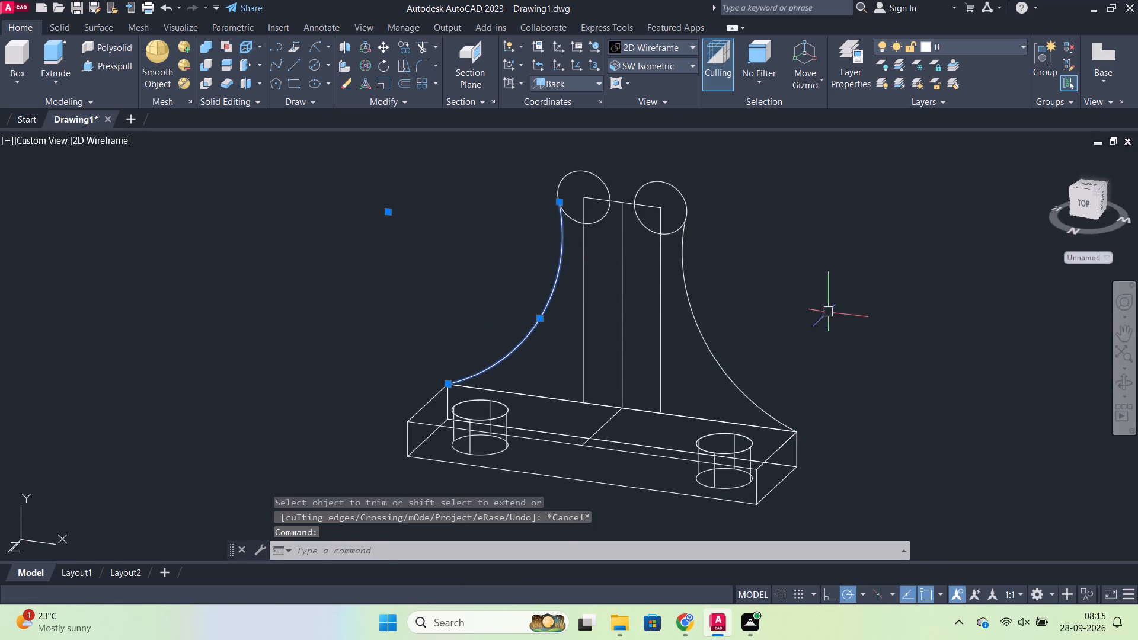
{"action": "left_click_drag", "start_coordinate": [835, 312], "coordinate": [820, 312]}
{"action": "left_click", "coordinate": [516, 164]}
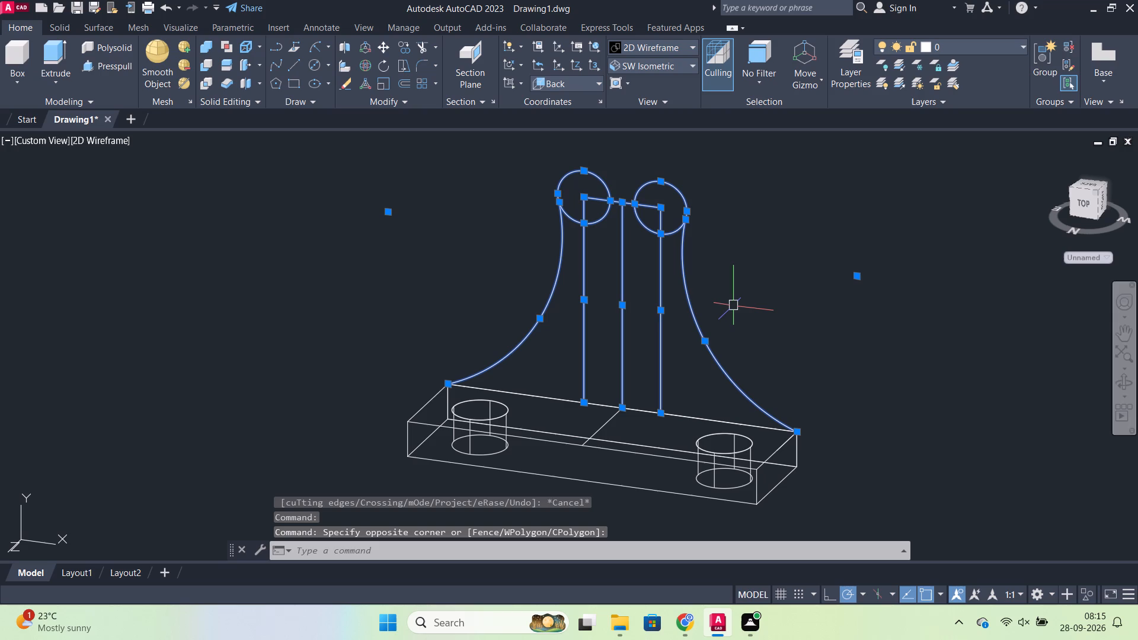
{"action": "key", "text": "m"}
{"action": "key", "text": "Return"}
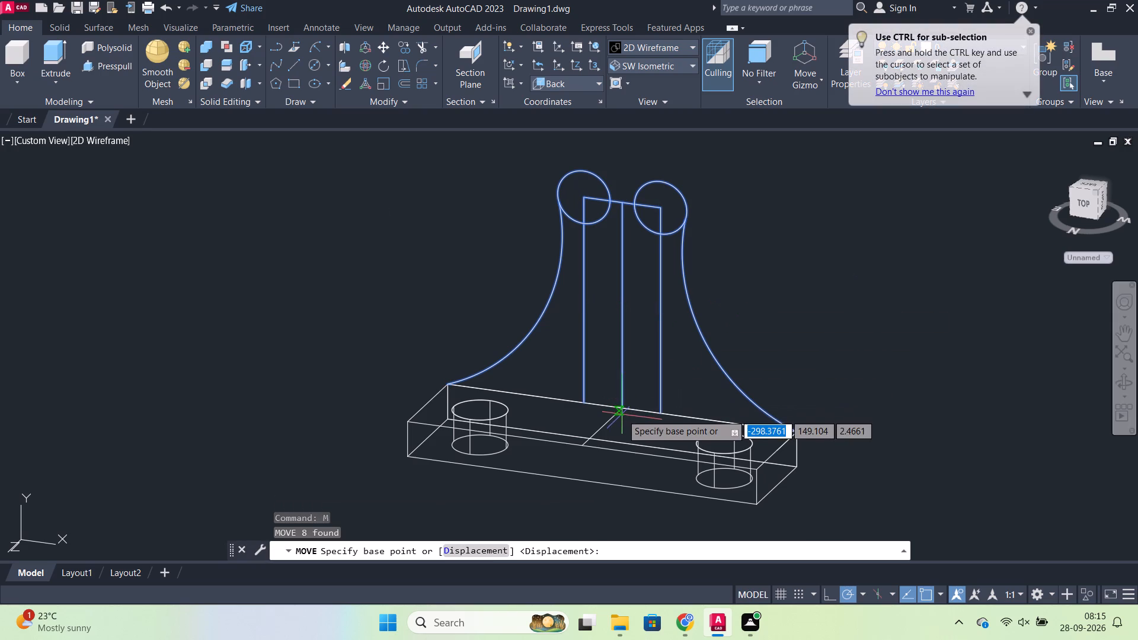
{"action": "left_click", "coordinate": [622, 408]}
{"action": "left_click", "coordinate": [887, 367]}
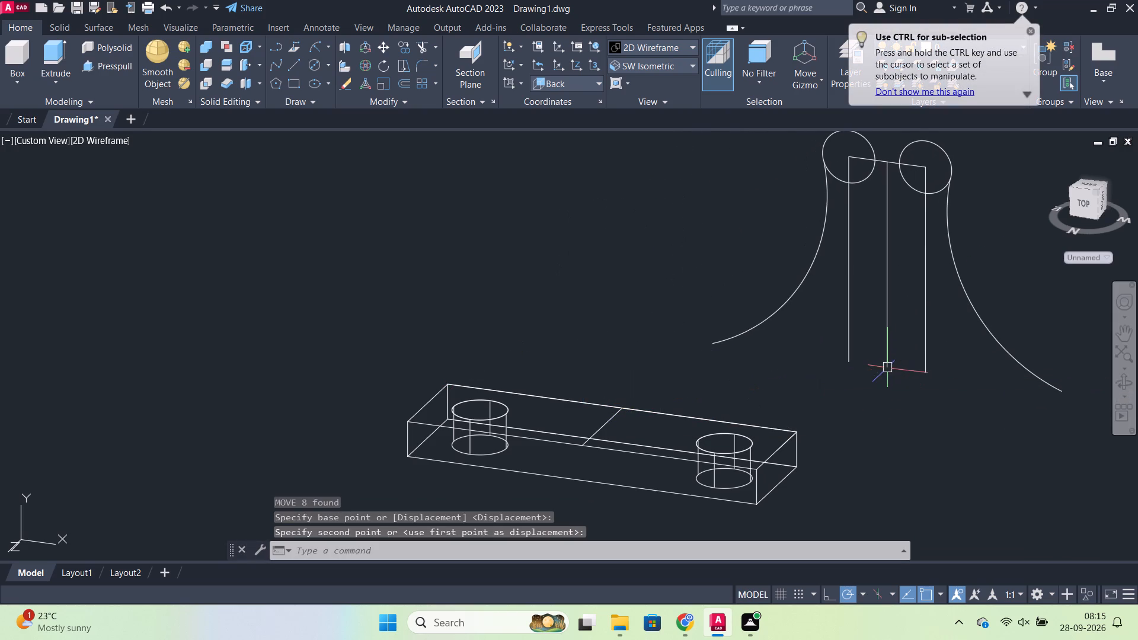
{"action": "key", "text": "Escape"}
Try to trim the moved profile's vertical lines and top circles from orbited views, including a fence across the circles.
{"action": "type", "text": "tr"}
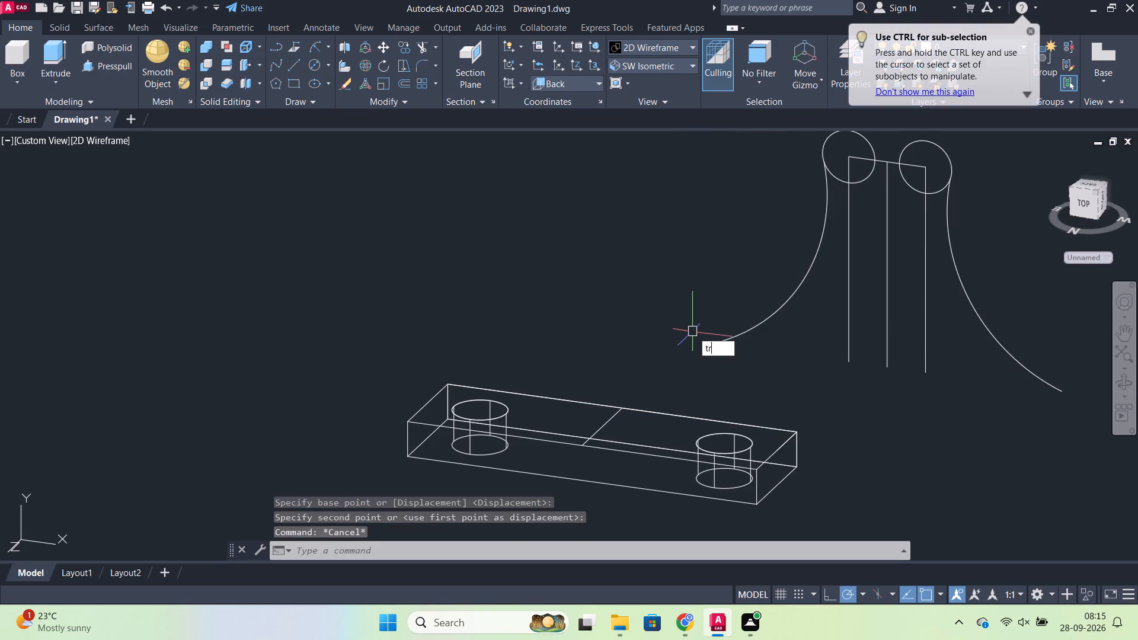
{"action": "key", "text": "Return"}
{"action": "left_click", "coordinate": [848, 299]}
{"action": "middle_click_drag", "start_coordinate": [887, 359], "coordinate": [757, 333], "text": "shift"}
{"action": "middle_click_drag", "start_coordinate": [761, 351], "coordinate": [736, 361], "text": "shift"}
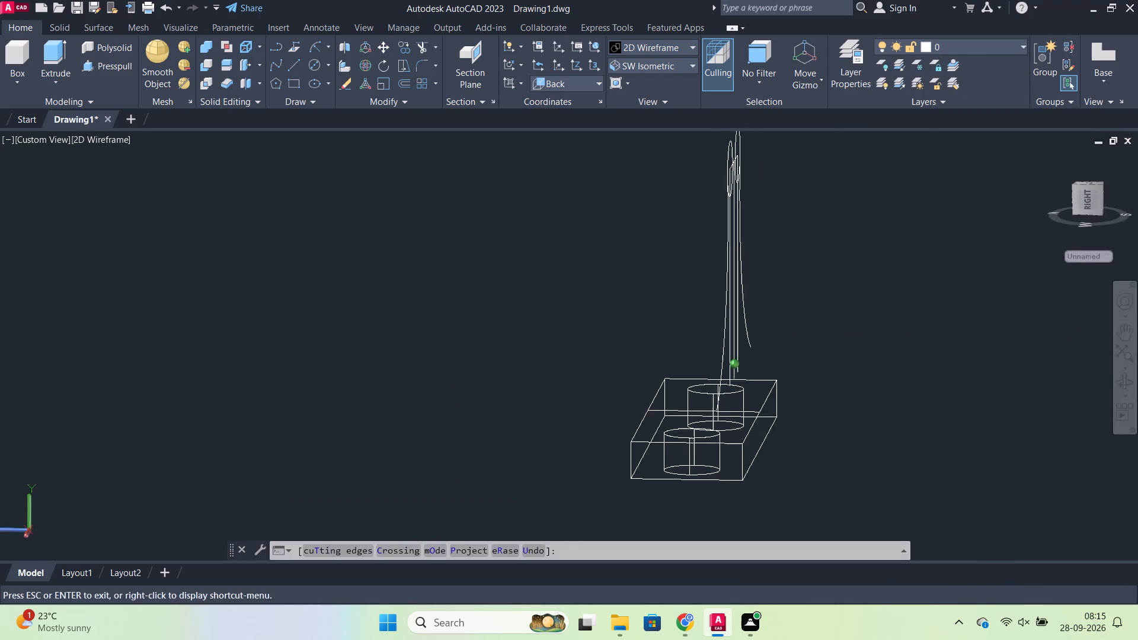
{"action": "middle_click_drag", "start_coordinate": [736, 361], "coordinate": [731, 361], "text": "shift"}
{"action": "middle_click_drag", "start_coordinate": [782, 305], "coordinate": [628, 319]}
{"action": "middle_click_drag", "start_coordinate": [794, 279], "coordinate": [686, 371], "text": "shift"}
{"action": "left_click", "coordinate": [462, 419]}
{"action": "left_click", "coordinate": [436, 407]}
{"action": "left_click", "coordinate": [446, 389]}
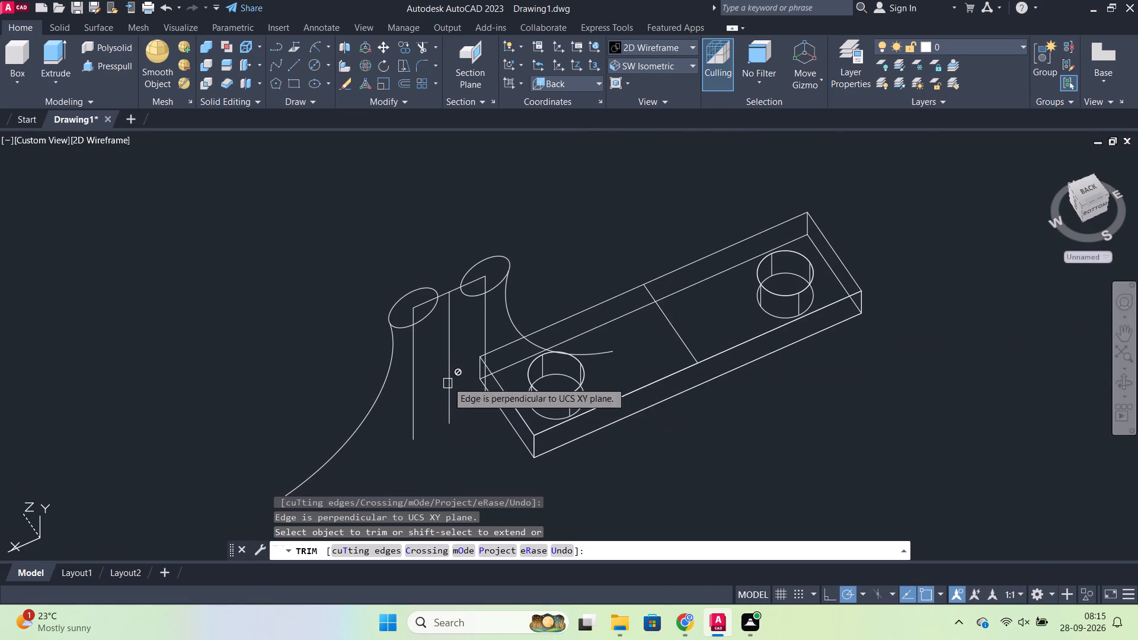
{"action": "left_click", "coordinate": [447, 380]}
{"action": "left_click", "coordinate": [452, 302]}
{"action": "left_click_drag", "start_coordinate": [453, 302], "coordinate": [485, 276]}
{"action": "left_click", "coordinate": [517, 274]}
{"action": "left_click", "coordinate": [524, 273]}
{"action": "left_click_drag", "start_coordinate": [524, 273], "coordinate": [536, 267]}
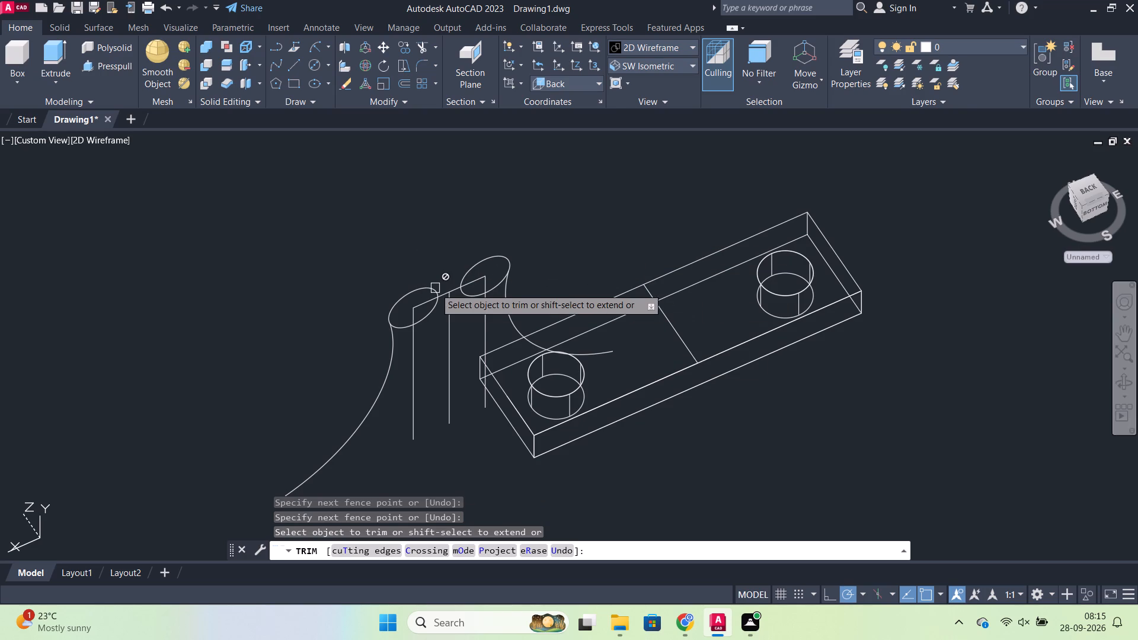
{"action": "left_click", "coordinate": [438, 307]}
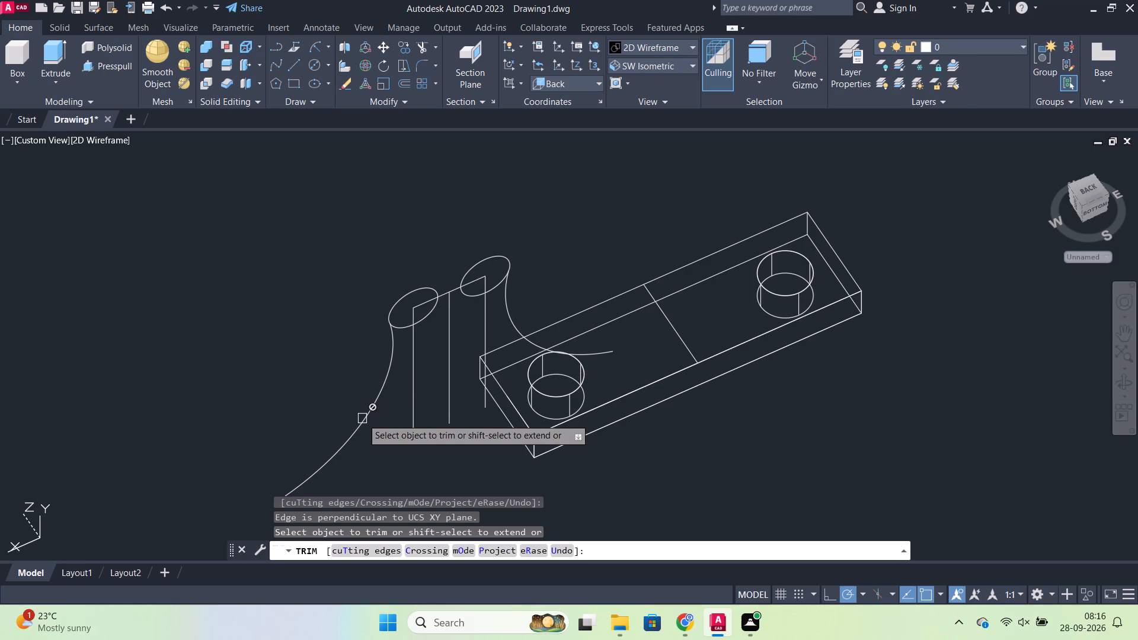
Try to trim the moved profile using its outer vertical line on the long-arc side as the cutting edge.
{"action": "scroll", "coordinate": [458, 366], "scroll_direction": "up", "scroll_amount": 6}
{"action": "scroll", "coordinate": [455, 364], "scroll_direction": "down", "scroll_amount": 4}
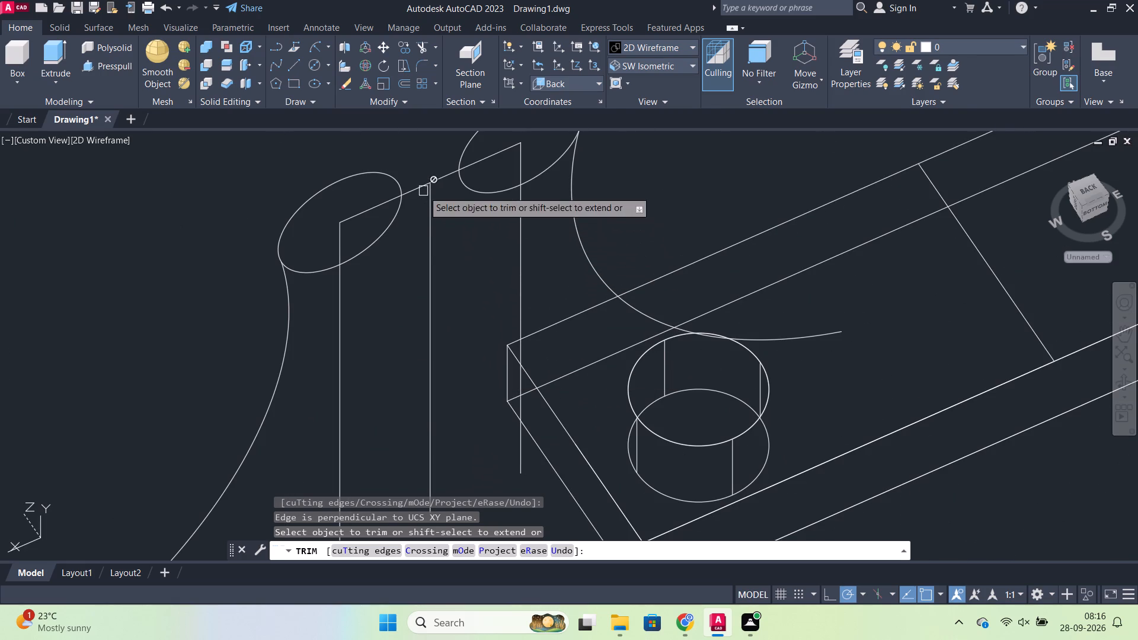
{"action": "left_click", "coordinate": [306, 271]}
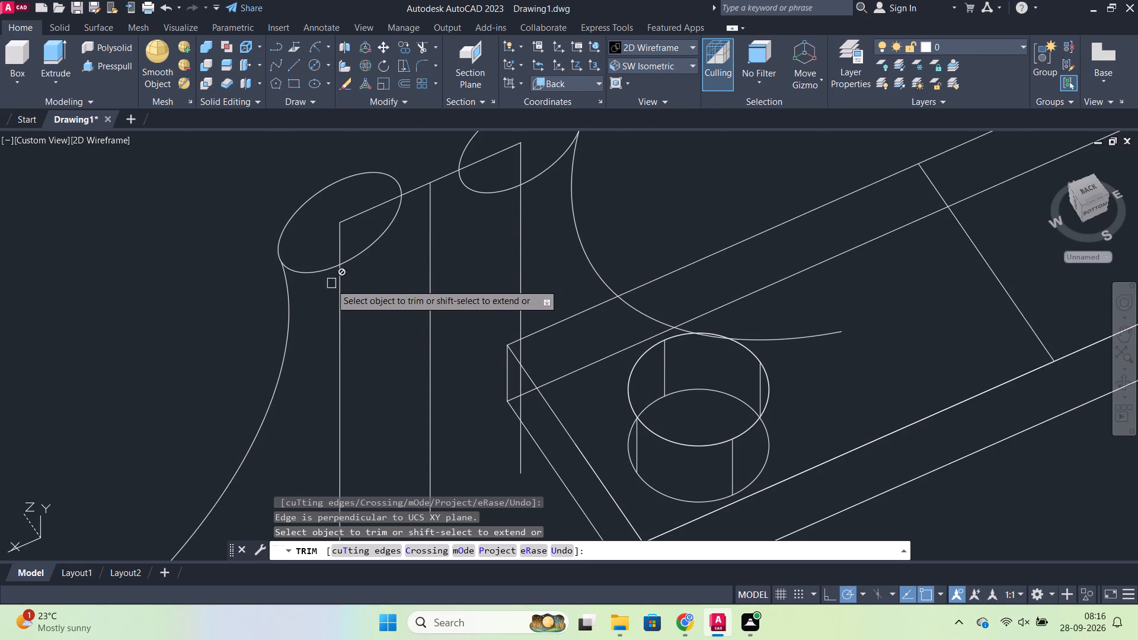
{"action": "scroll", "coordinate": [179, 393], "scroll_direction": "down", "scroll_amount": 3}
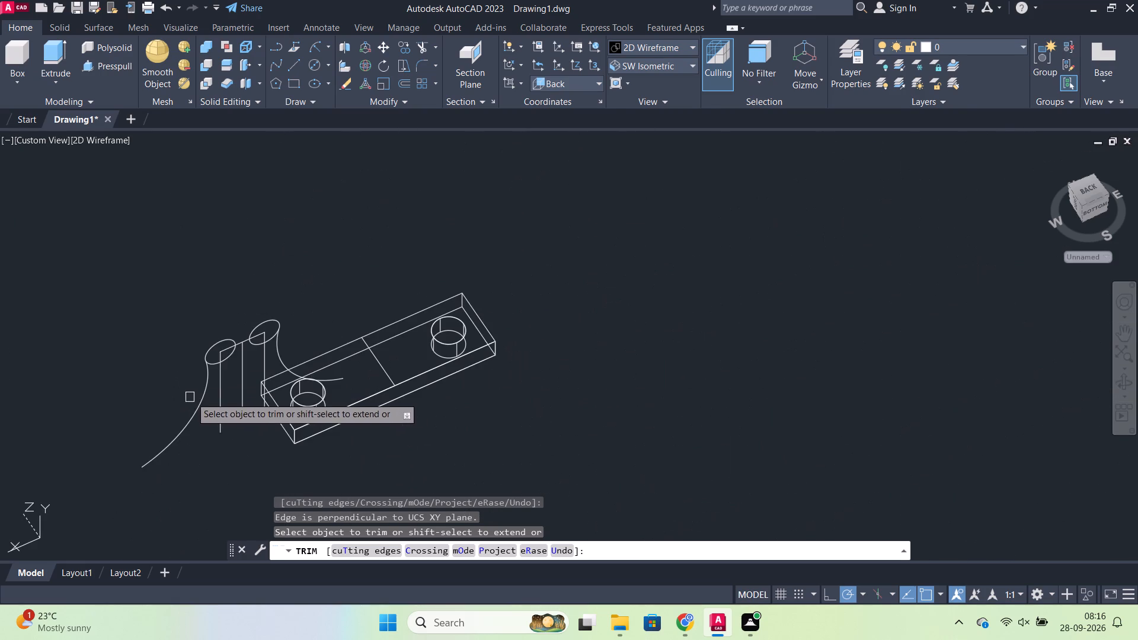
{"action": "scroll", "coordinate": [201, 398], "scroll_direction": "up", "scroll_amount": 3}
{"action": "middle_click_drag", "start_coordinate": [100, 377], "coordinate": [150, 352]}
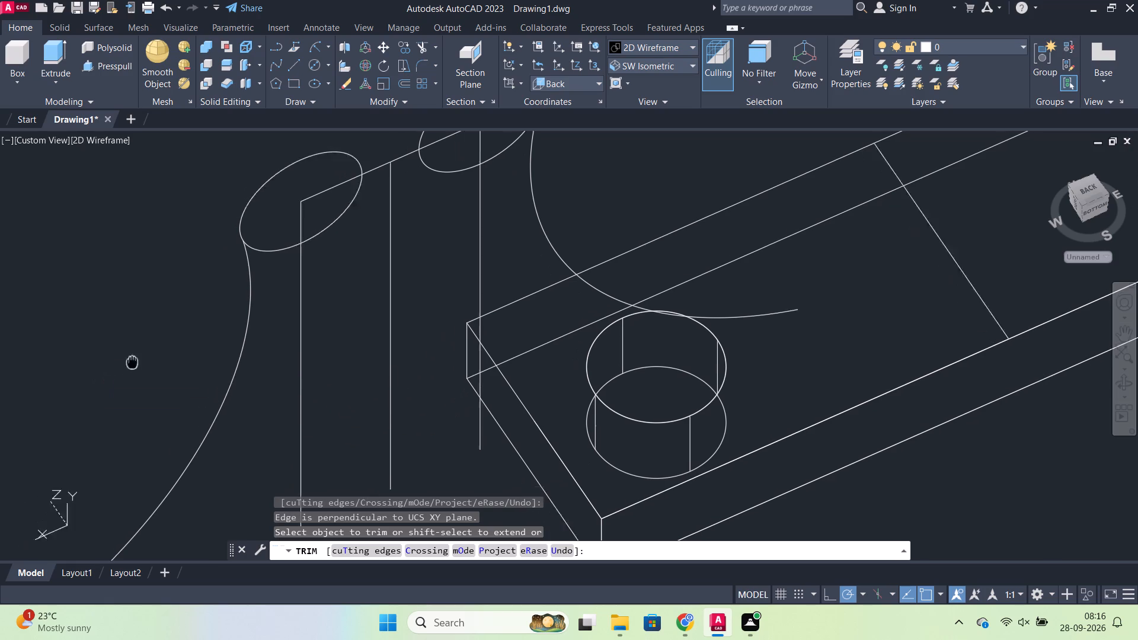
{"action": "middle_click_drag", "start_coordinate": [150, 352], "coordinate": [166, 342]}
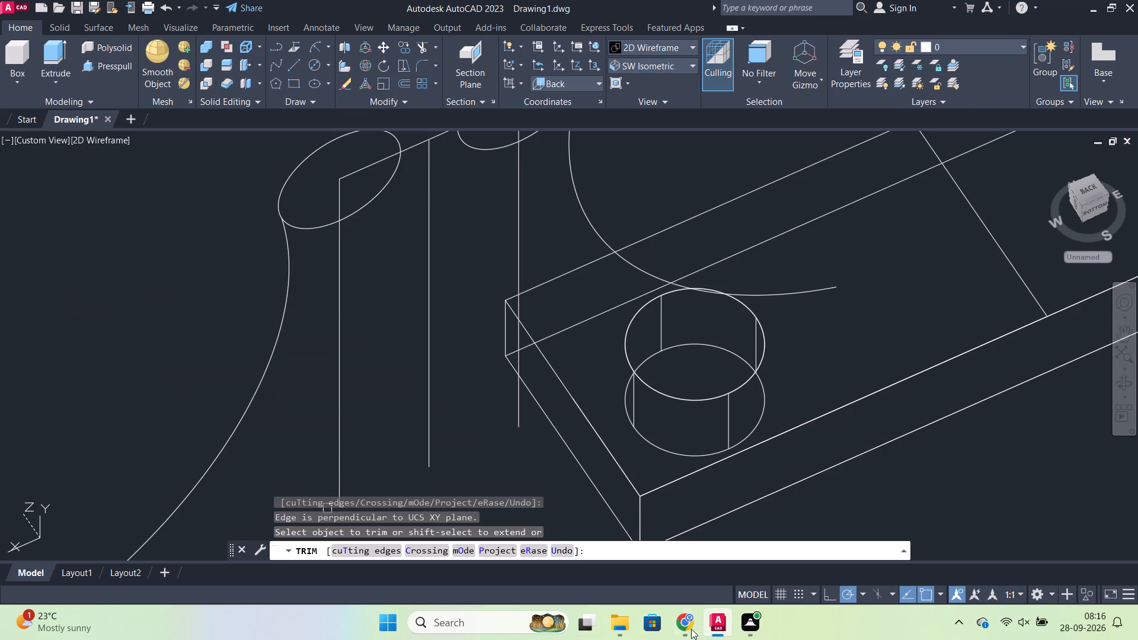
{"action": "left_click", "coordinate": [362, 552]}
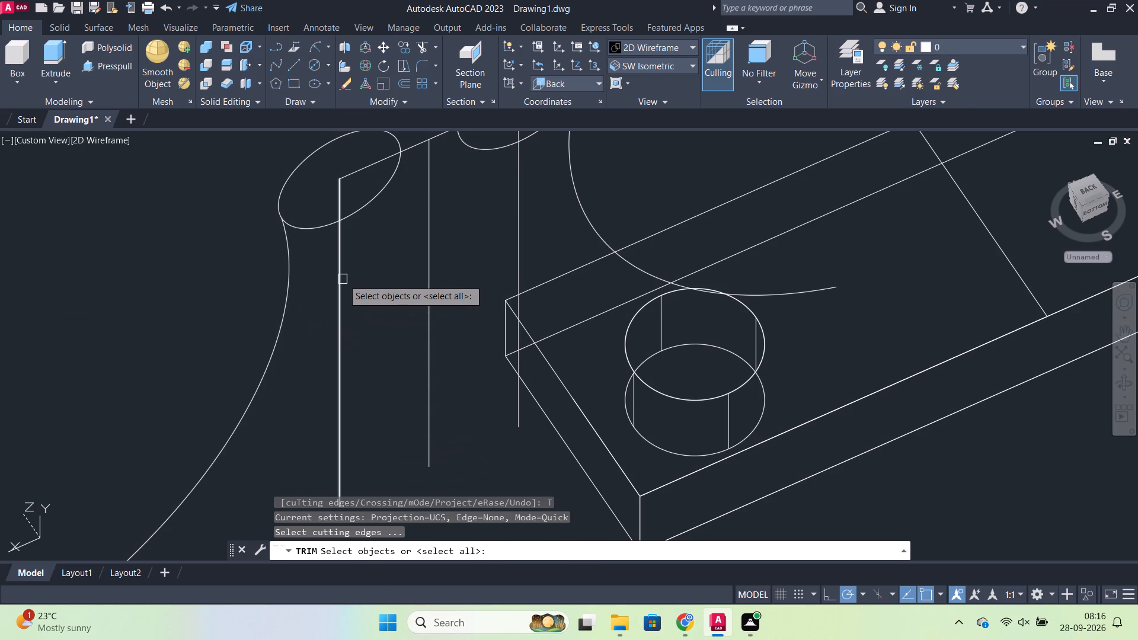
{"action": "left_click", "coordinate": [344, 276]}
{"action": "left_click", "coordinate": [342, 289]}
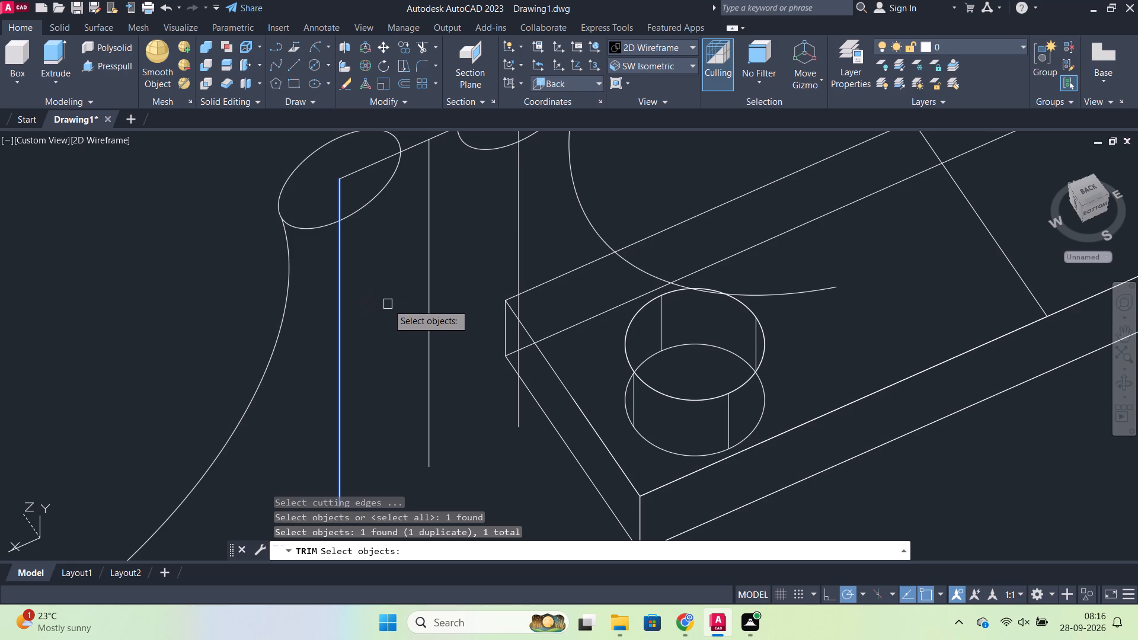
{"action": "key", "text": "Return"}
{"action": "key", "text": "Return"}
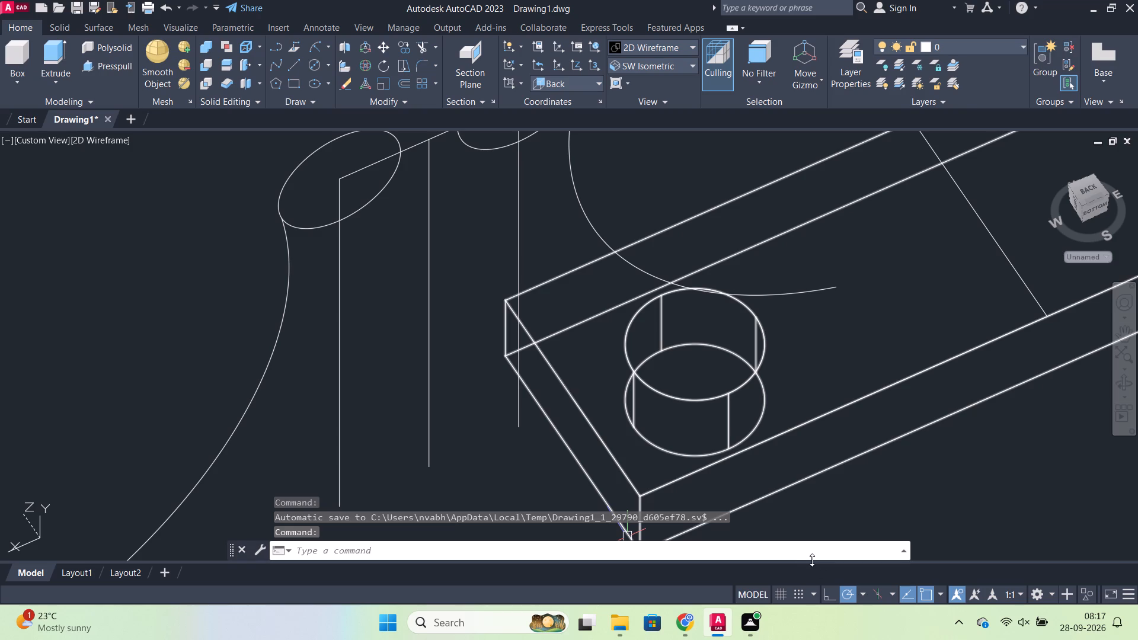
Undo the modelling work all the way back to the plain 100 by 10 base rectangle.
{"action": "key", "text": "ctrl+z"}
{"action": "key", "text": "ctrl+z"}
{"action": "key", "text": "ctrl+z"}
{"action": "key", "text": "ctrl+z"}
{"action": "key", "text": "ctrl+z"}
{"action": "key", "text": "ctrl+z"}
{"action": "key", "text": "ctrl+z"}
{"action": "key", "text": "ctrl+z"}
{"action": "key", "text": "ctrl+z"}
{"action": "key", "text": "ctrl+z"}
{"action": "key", "text": "ctrl+z"}
{"action": "key", "text": "ctrl+z"}
{"action": "key", "text": "ctrl+z"}
{"action": "key", "text": "ctrl+z"}
{"action": "key", "text": "ctrl+z"}
{"action": "key", "text": "ctrl+z"}
{"action": "key", "text": "ctrl+z"}
{"action": "key", "text": "ctrl+z"}
{"action": "key", "text": "ctrl+z"}
{"action": "key", "text": "ctrl+z"}
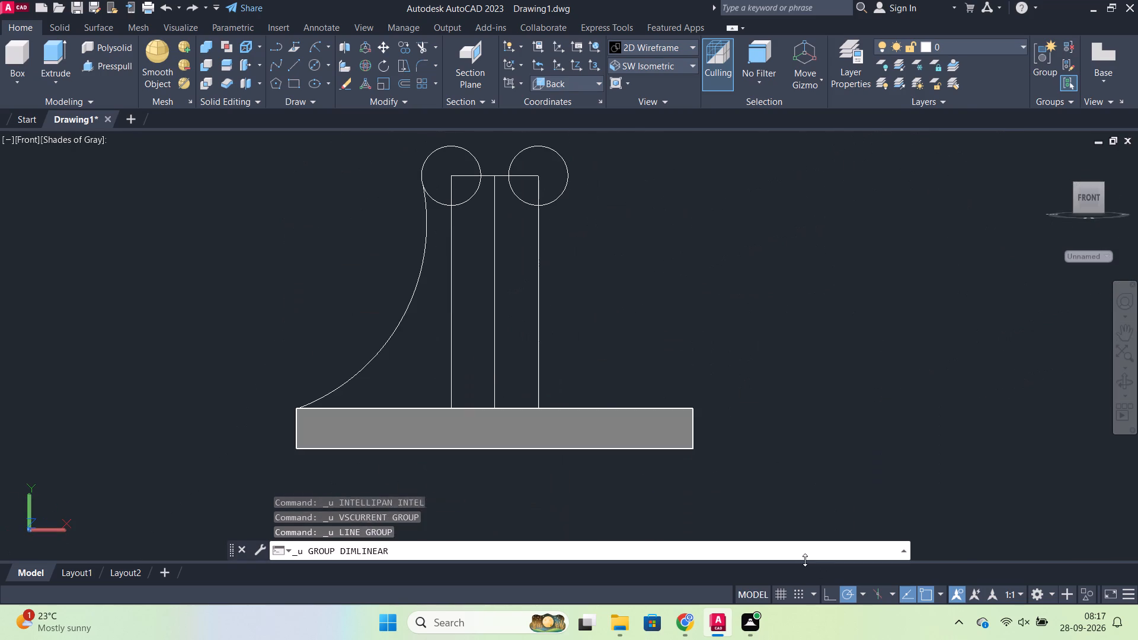
{"action": "key", "text": "ctrl+z"}
{"action": "key", "text": "ctrl+z"}
{"action": "key", "text": "ctrl+z"}
{"action": "key", "text": "ctrl+z"}
{"action": "key", "text": "ctrl+z"}
{"action": "key", "text": "ctrl+z"}
{"action": "key", "text": "ctrl+z"}
{"action": "key", "text": "ctrl+z"}
{"action": "key", "text": "ctrl+z"}
{"action": "key", "text": "ctrl+z"}
{"action": "key", "text": "ctrl+z"}
{"action": "key", "text": "ctrl+z"}
{"action": "key", "text": "ctrl+z"}
{"action": "key", "text": "ctrl+z"}
{"action": "key", "text": "ctrl+z"}
{"action": "key", "text": "ctrl+z"}
{"action": "key", "text": "ctrl+z"}
{"action": "key", "text": "ctrl+z"}
{"action": "key", "text": "ctrl+z"}
{"action": "key", "text": "ctrl+z"}
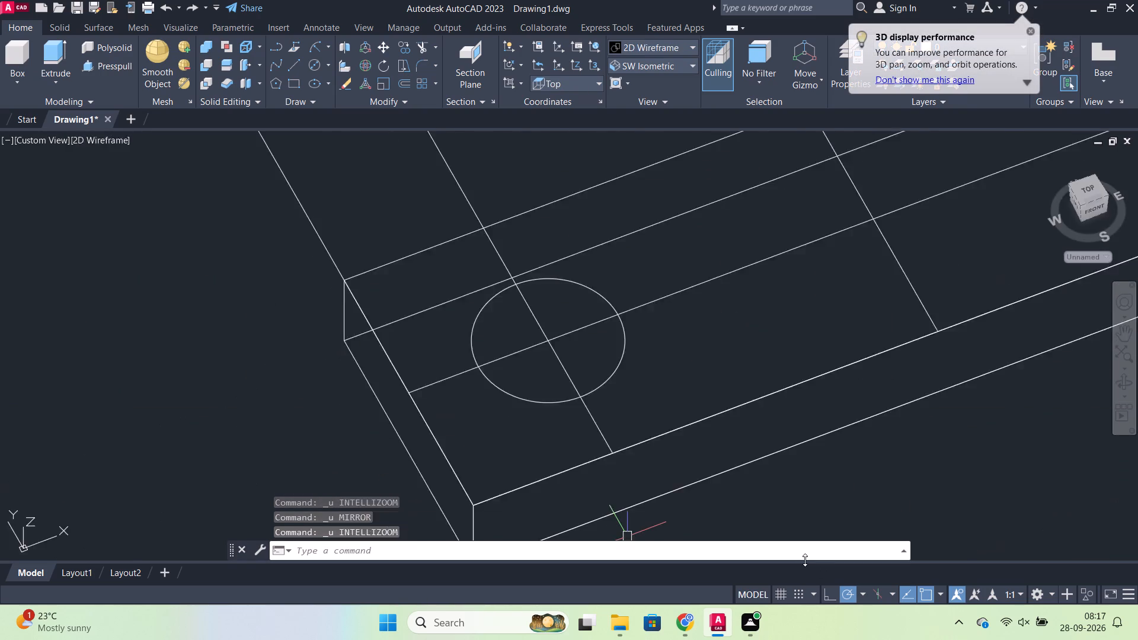
{"action": "key", "text": "ctrl+z"}
{"action": "key", "text": "ctrl+z"}
{"action": "key", "text": "ctrl+z"}
{"action": "key", "text": "ctrl+z"}
{"action": "key", "text": "ctrl+z"}
{"action": "key", "text": "ctrl+z"}
{"action": "key", "text": "ctrl+z"}
{"action": "key", "text": "ctrl+z"}
{"action": "key", "text": "ctrl+z"}
{"action": "key", "text": "ctrl+z"}
{"action": "key", "text": "ctrl+z"}
{"action": "key", "text": "ctrl+z"}
{"action": "key", "text": "ctrl+z"}
{"action": "key", "text": "ctrl+z"}
{"action": "key", "text": "ctrl+z"}
{"action": "key", "text": "ctrl+z"}
{"action": "key", "text": "ctrl+z"}
{"action": "key", "text": "ctrl+z"}
{"action": "key", "text": "ctrl+z"}
{"action": "key", "text": "ctrl+z"}
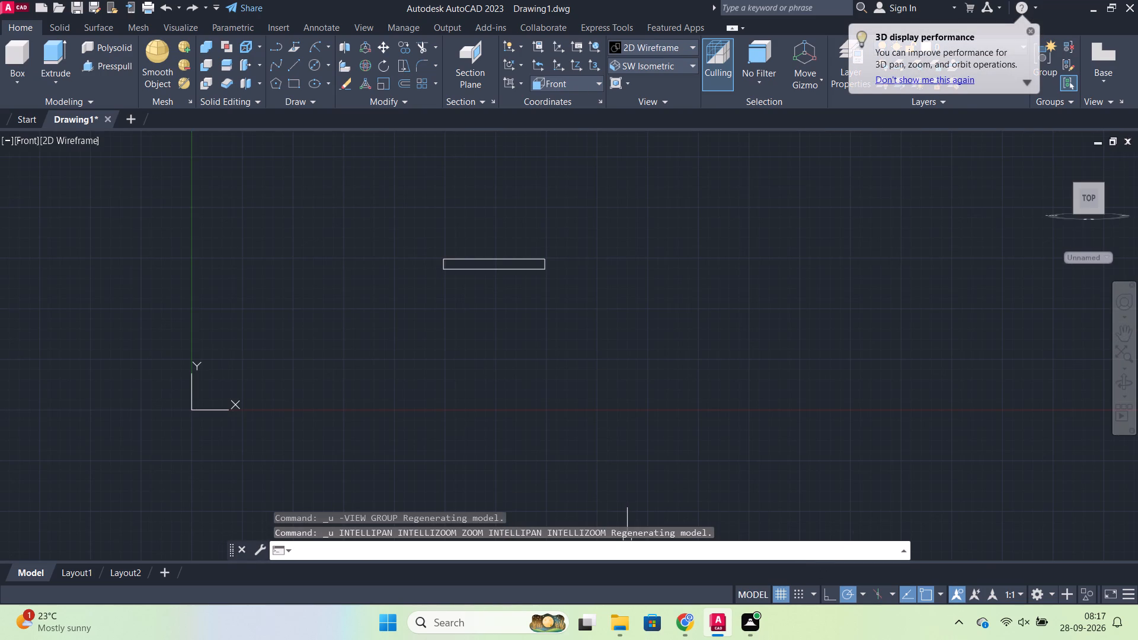
Set the view to Front so the base rectangle is seen squarely.
{"action": "scroll", "coordinate": [651, 290], "scroll_direction": "up", "scroll_amount": 2}
{"action": "middle_click_drag", "start_coordinate": [602, 263], "coordinate": [688, 396]}
{"action": "middle_click_drag", "start_coordinate": [612, 380], "coordinate": [870, 399]}
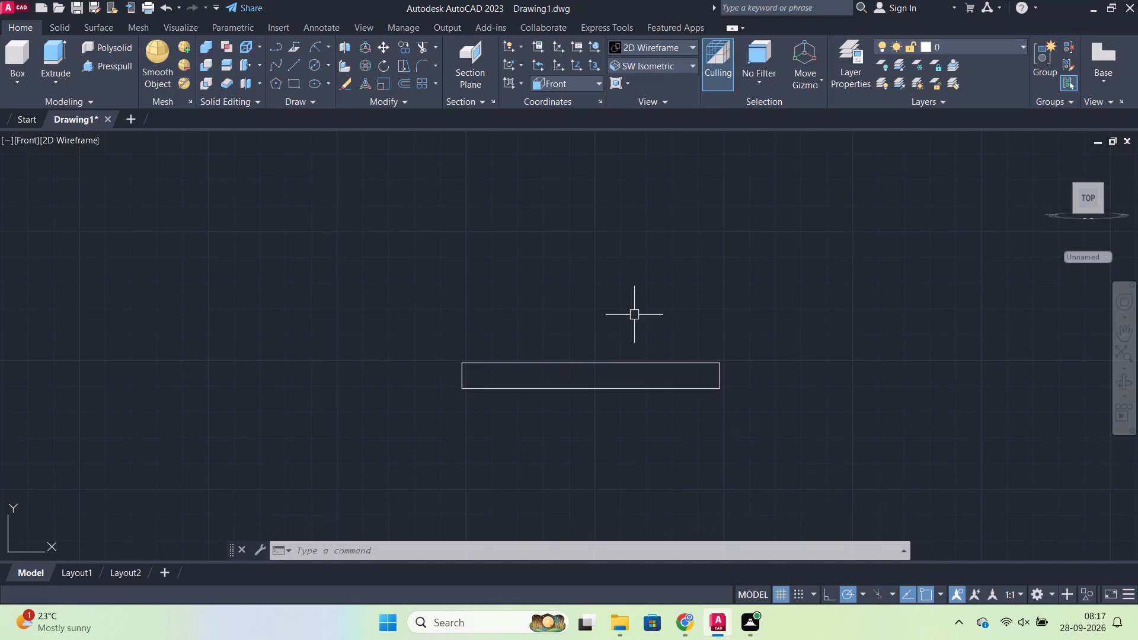
{"action": "middle_click_drag", "start_coordinate": [638, 315], "coordinate": [647, 377], "text": "shift"}
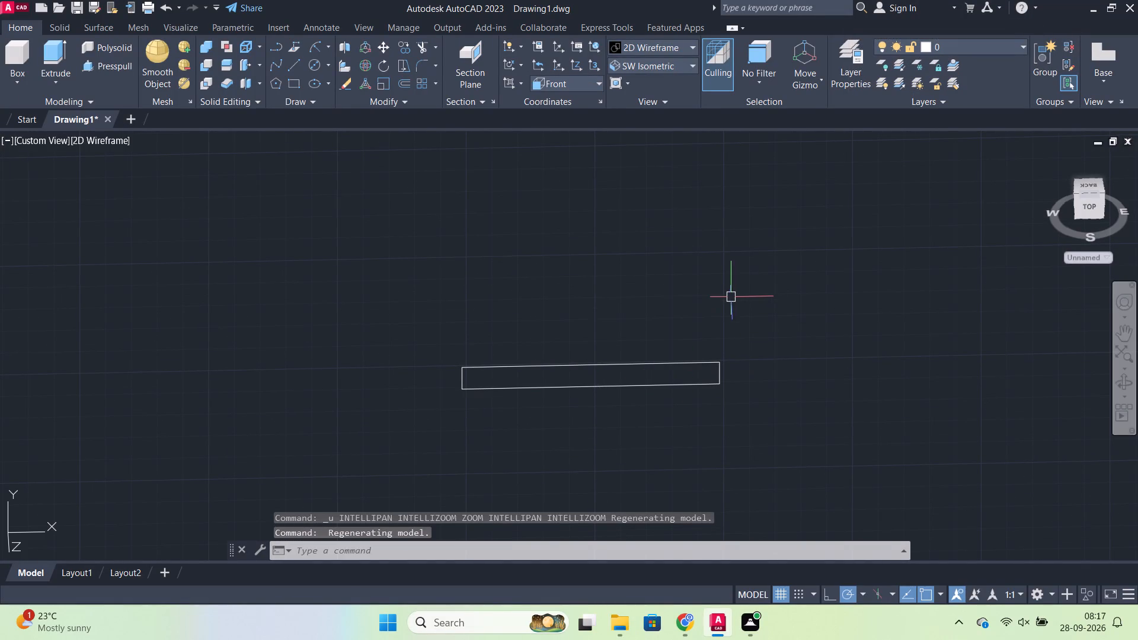
{"action": "left_click", "coordinate": [682, 59]}
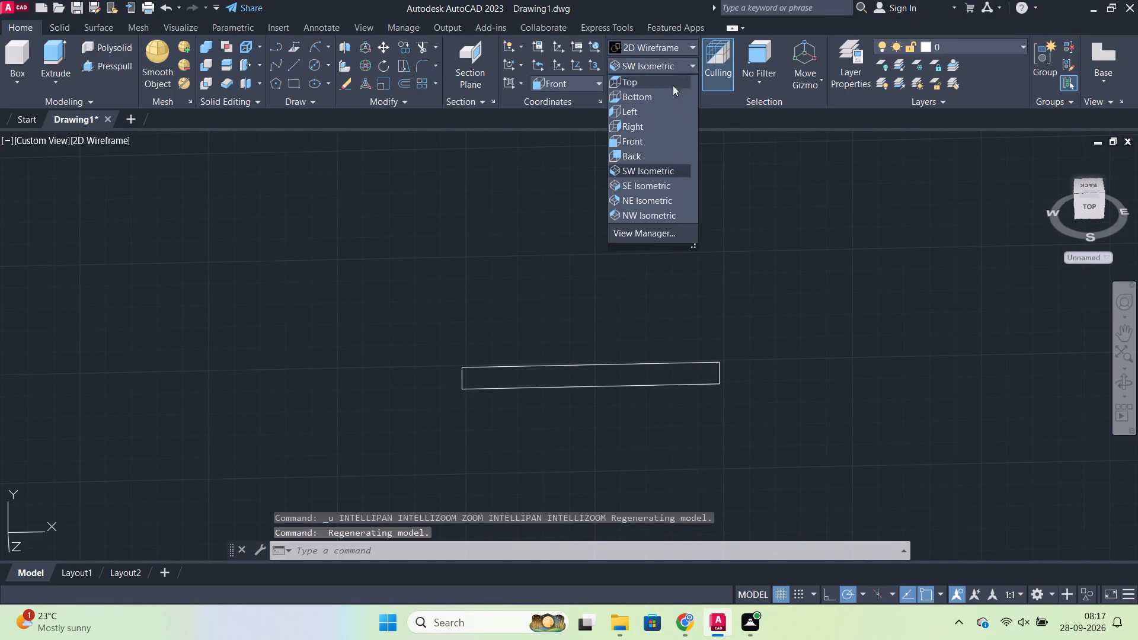
{"action": "left_click", "coordinate": [632, 144]}
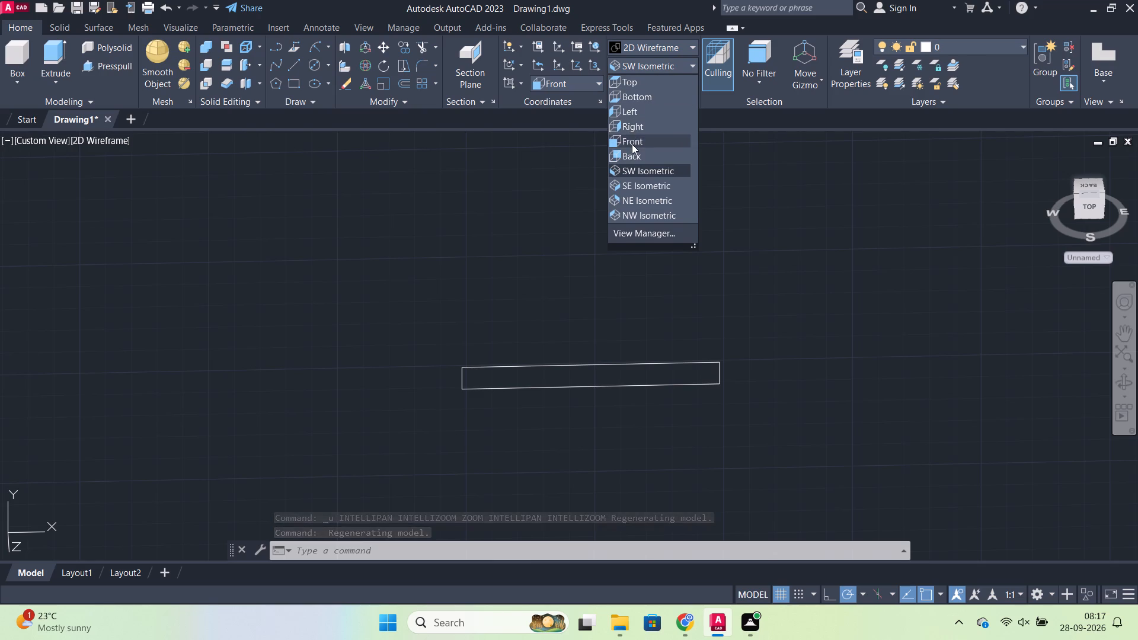
{"action": "scroll", "coordinate": [653, 277], "scroll_direction": "down", "scroll_amount": 2}
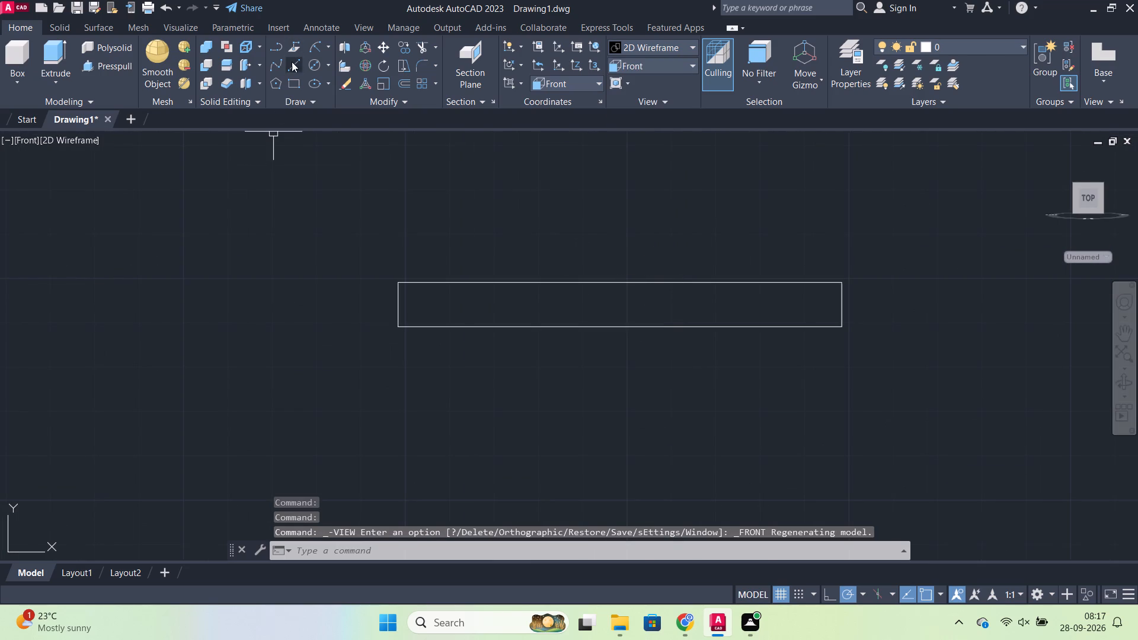
Draw a vertical line 53.9 long upward from the midpoint of the base rectangle's top edge.
{"action": "left_click", "coordinate": [292, 63]}
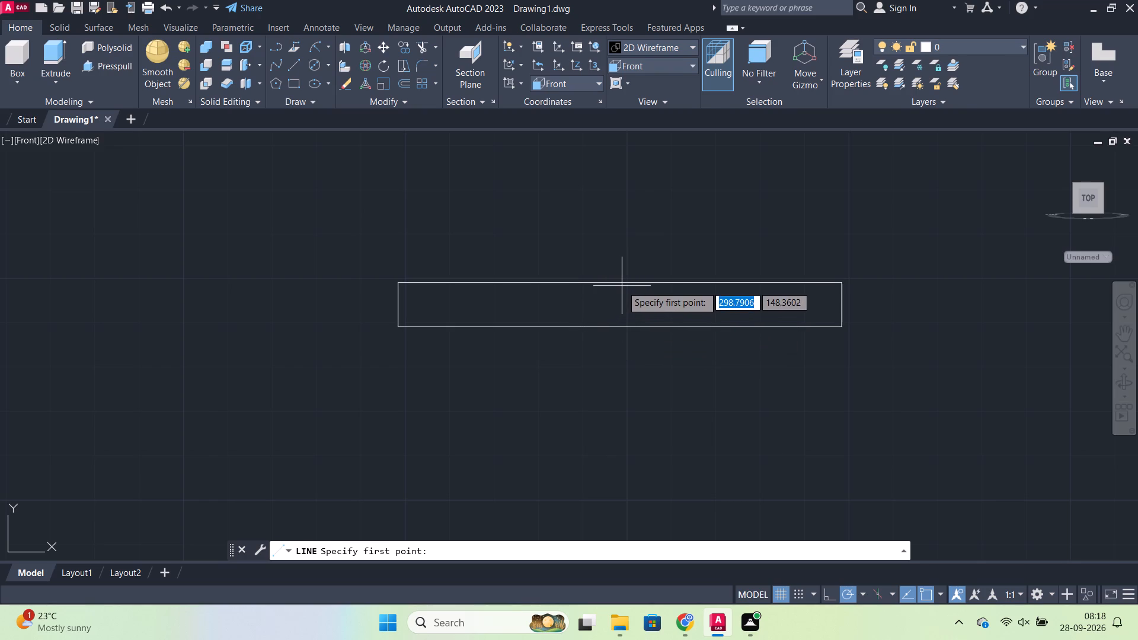
{"action": "left_click_drag", "start_coordinate": [618, 280], "coordinate": [618, 274]}
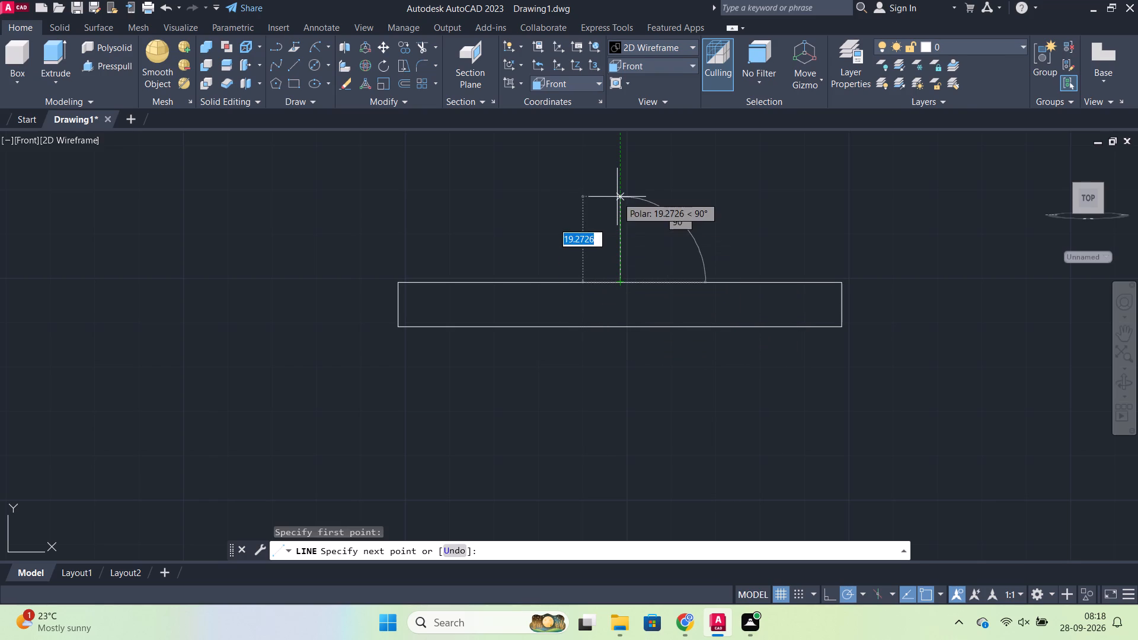
{"action": "middle_click_drag", "start_coordinate": [621, 197], "coordinate": [558, 403]}
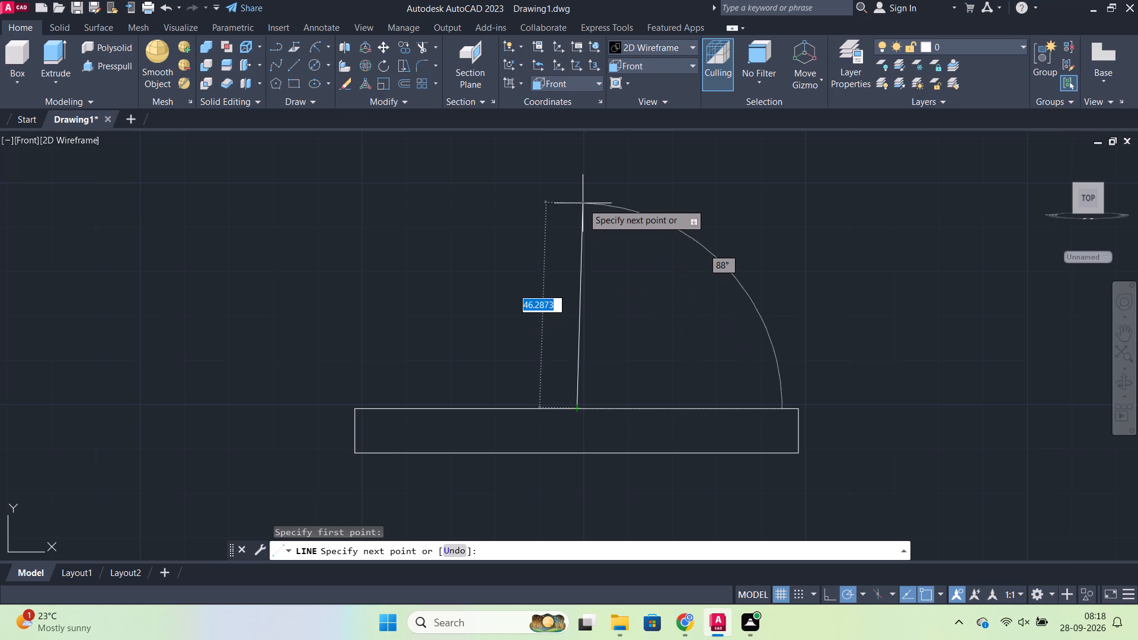
{"action": "type", "text": "58."}
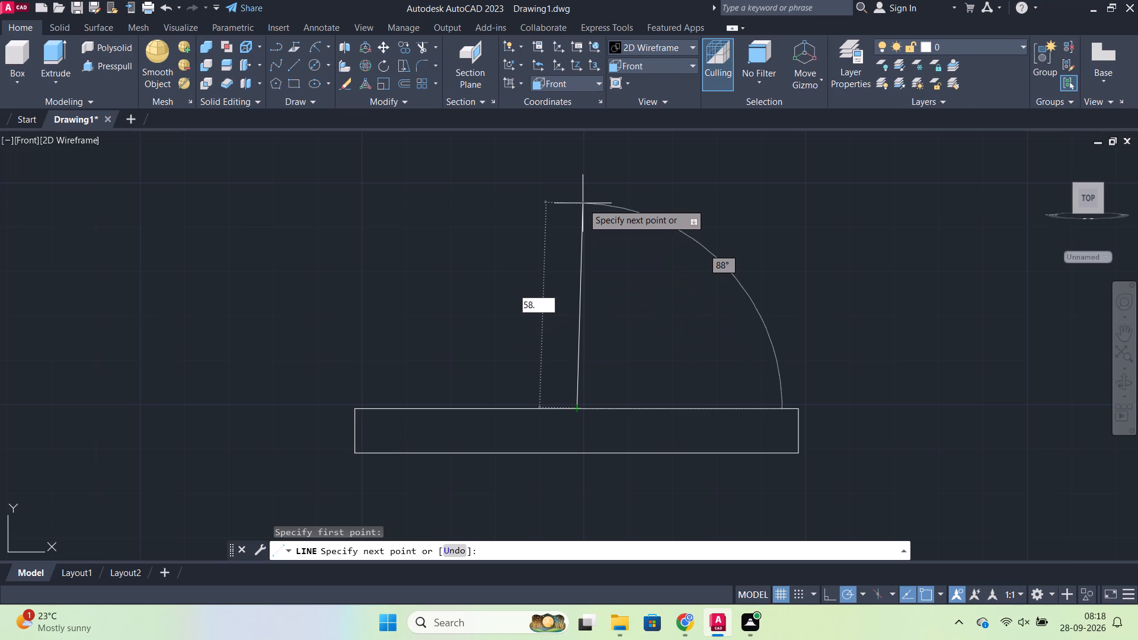
{"action": "key", "text": "9"}
{"action": "key", "text": "Return"}
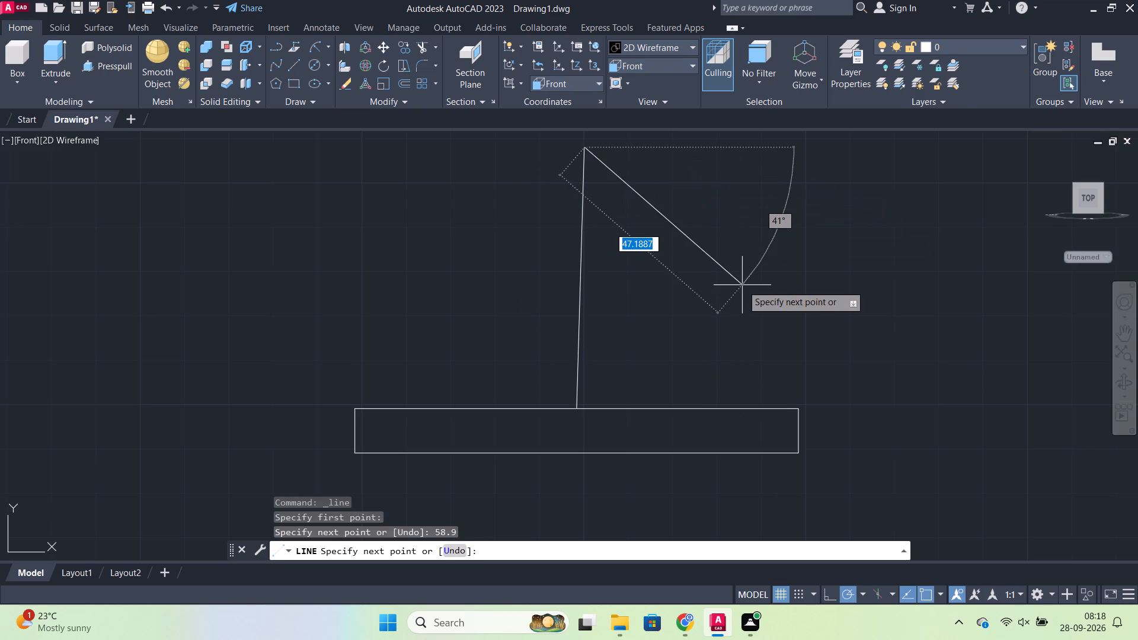
{"action": "scroll", "coordinate": [691, 272], "scroll_direction": "down", "scroll_amount": 1}
{"action": "key", "text": "ctrl+z"}
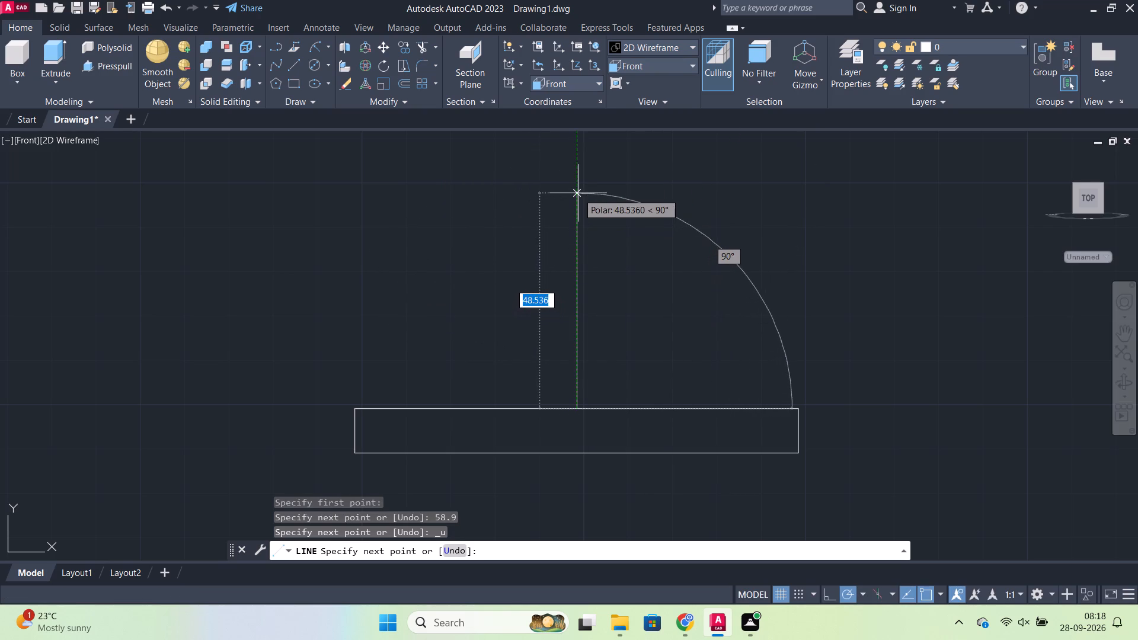
{"action": "type", "text": "53.9"}
{"action": "key", "text": "Return"}
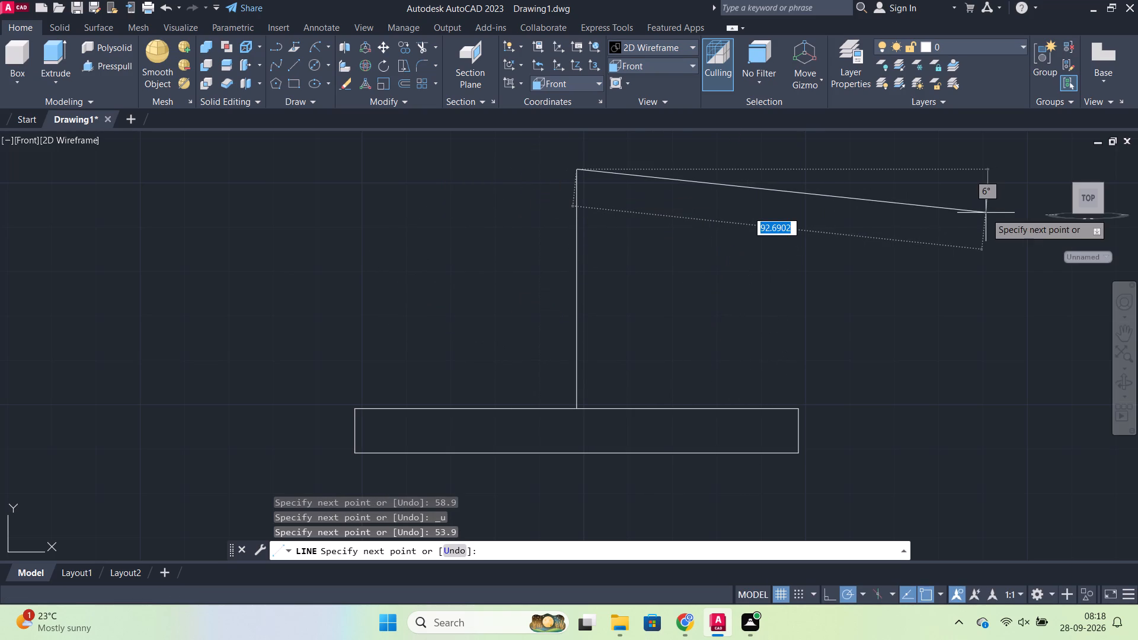
Continue with a horizontal segment 11 long to the right from the vertical line's top end, and finish the line.
{"action": "middle_click_drag", "start_coordinate": [795, 224], "coordinate": [873, 250]}
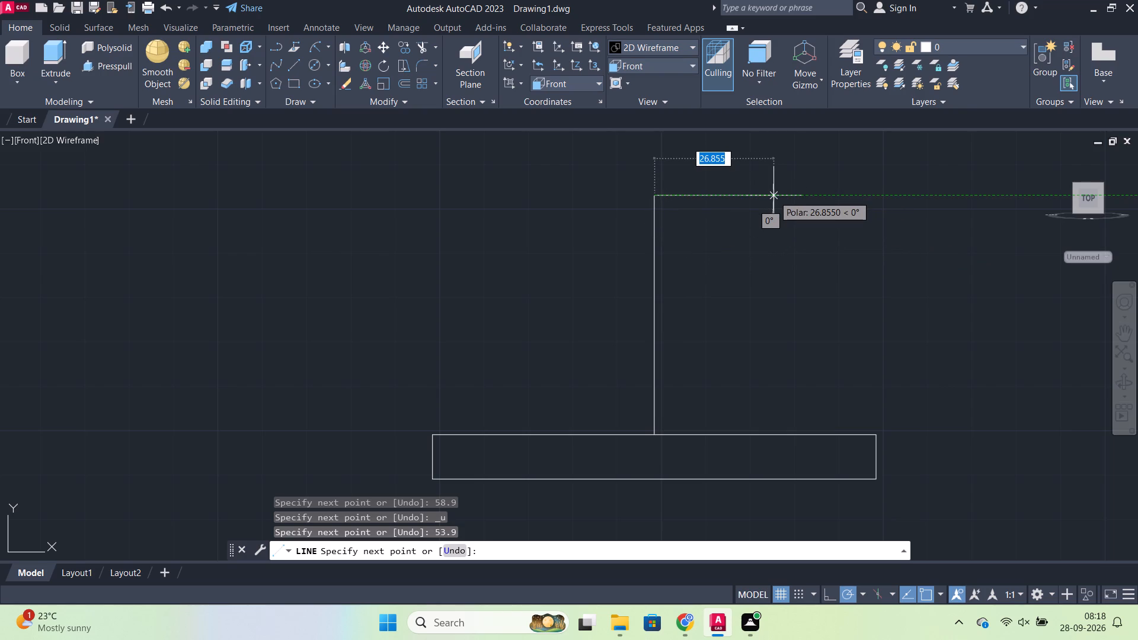
{"action": "type", "text": "11"}
{"action": "key", "text": "Return"}
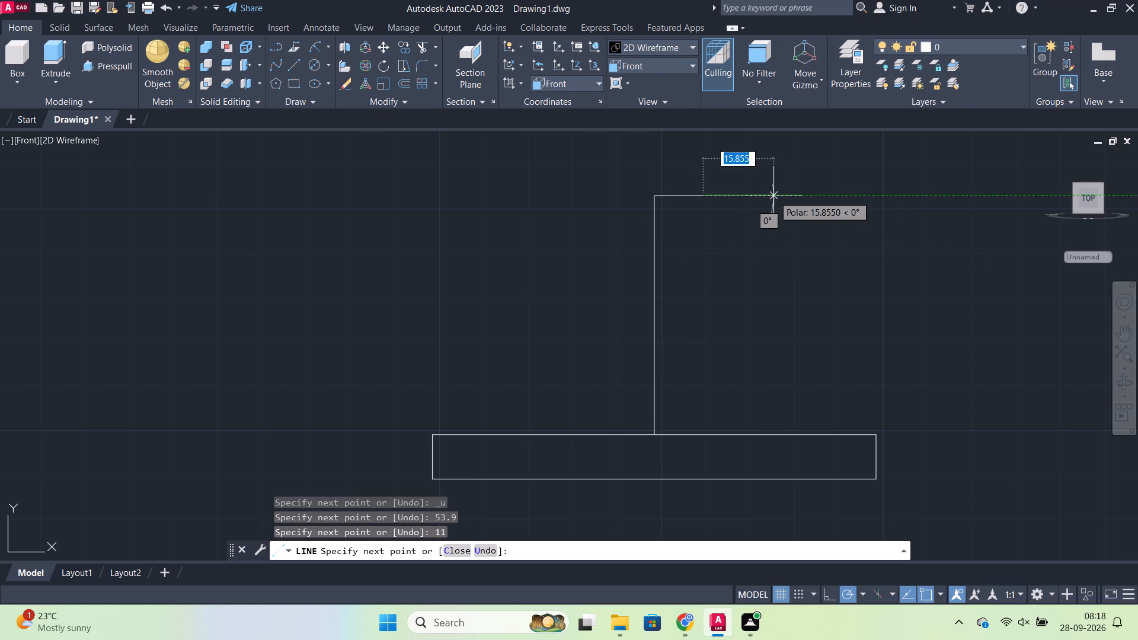
{"action": "key", "text": "Escape"}
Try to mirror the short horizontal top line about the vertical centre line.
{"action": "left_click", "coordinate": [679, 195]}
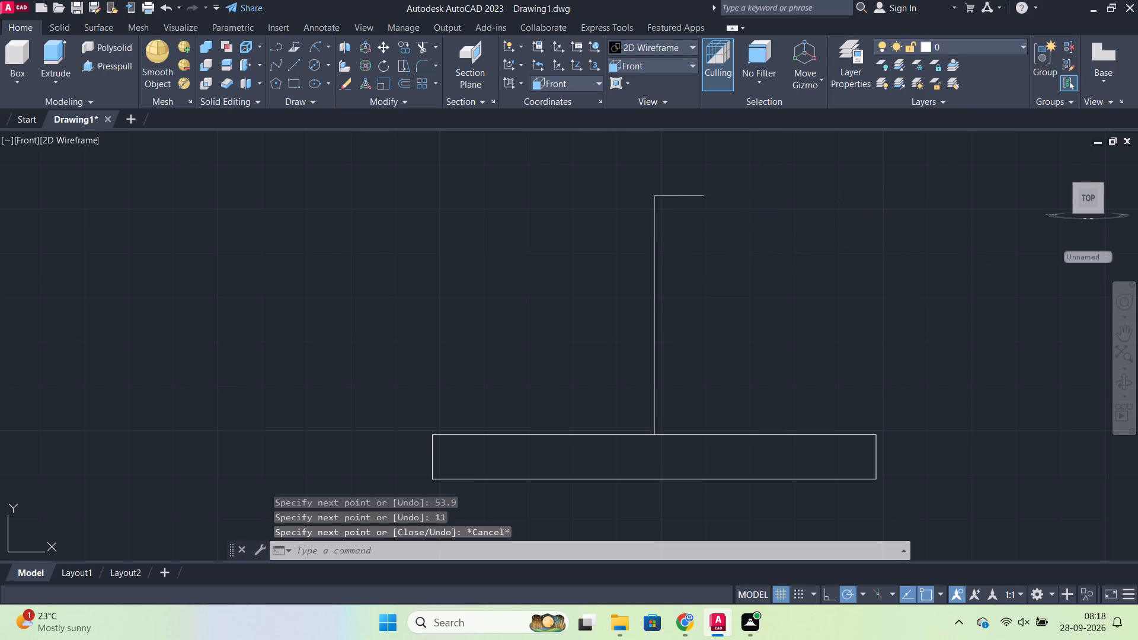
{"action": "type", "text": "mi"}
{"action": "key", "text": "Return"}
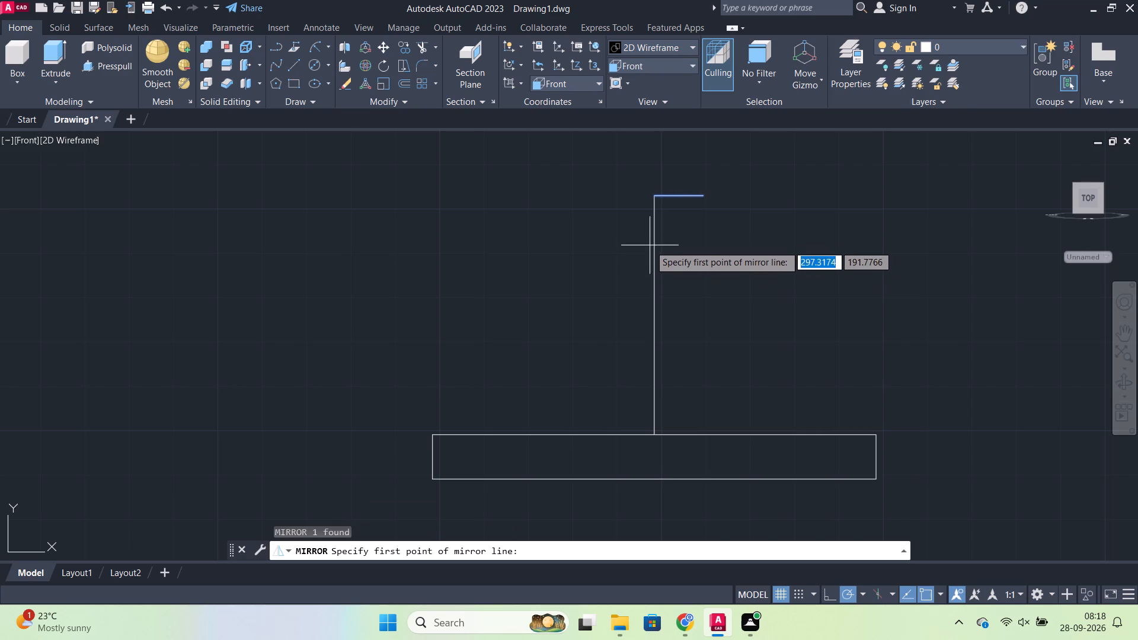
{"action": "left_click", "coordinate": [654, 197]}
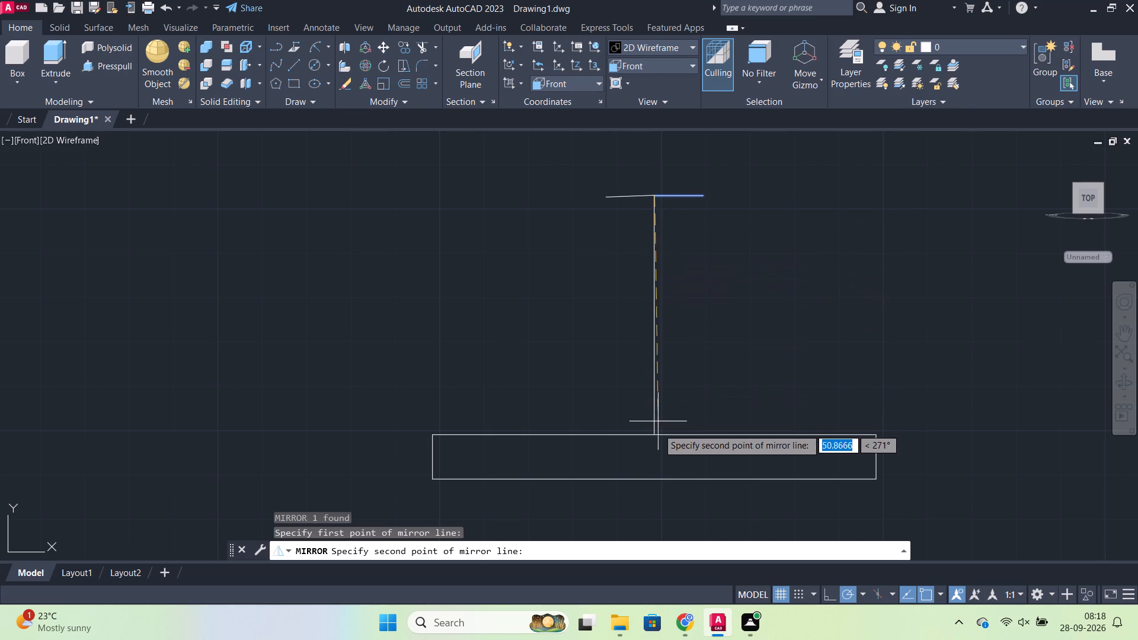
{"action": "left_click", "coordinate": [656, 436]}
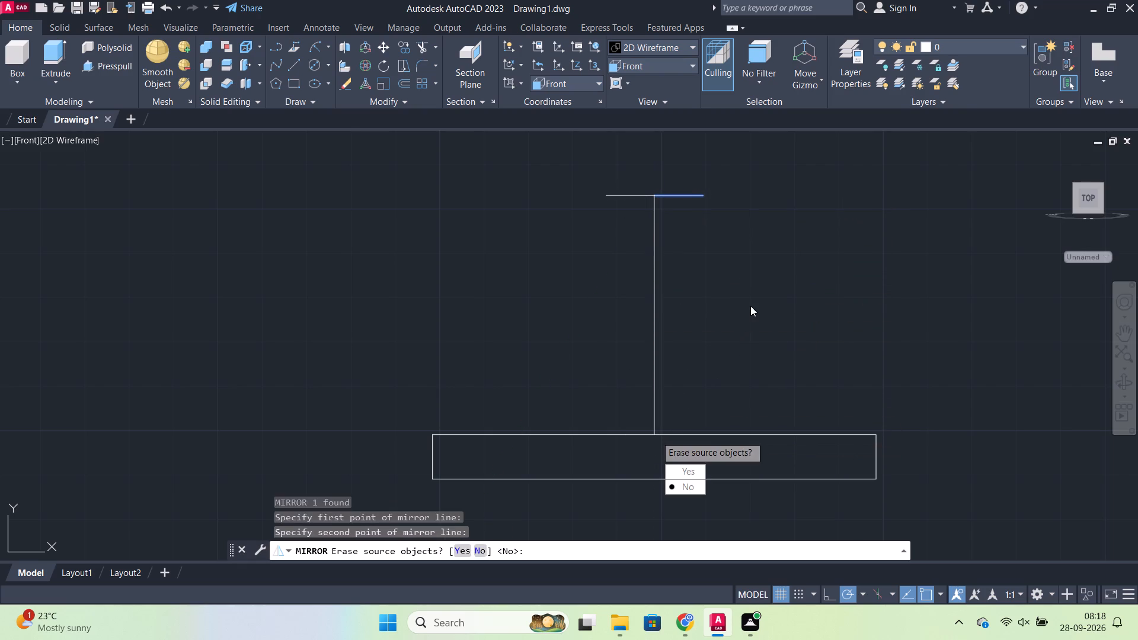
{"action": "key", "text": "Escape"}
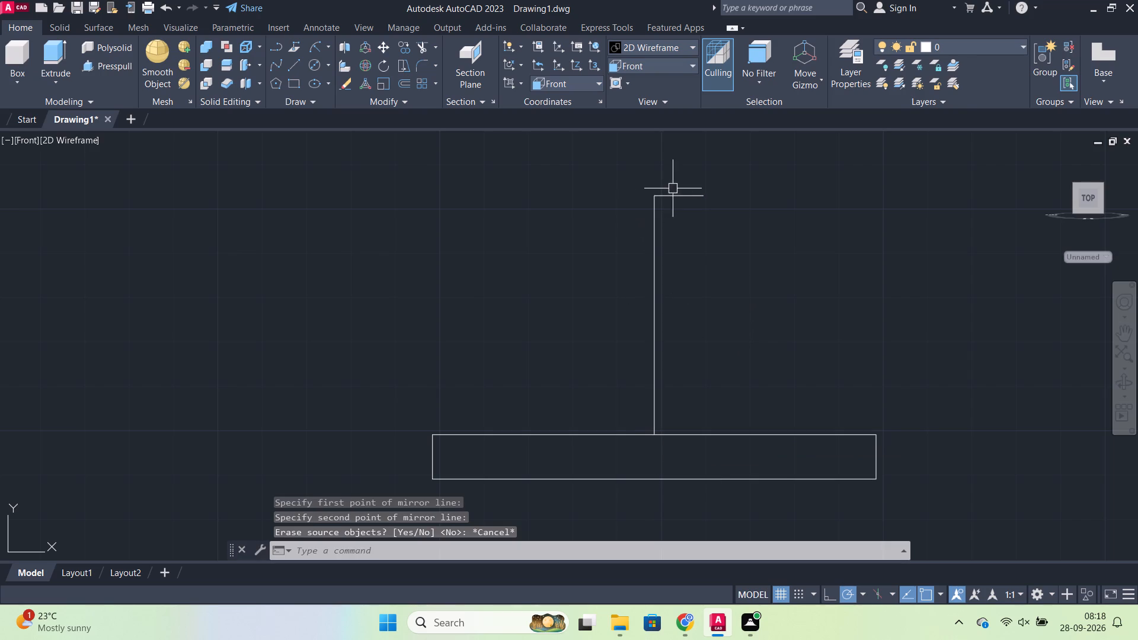
Lengthen the short horizontal top line by 11 to the left, past the vertical line's top end.
{"action": "left_click", "coordinate": [689, 194]}
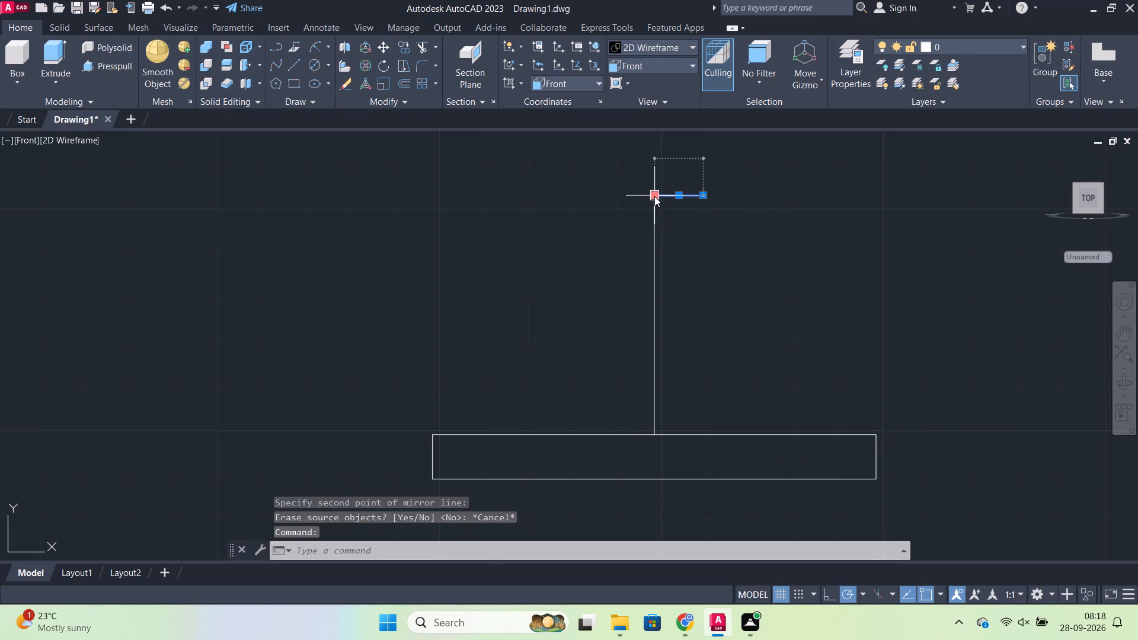
{"action": "left_click", "coordinate": [654, 196]}
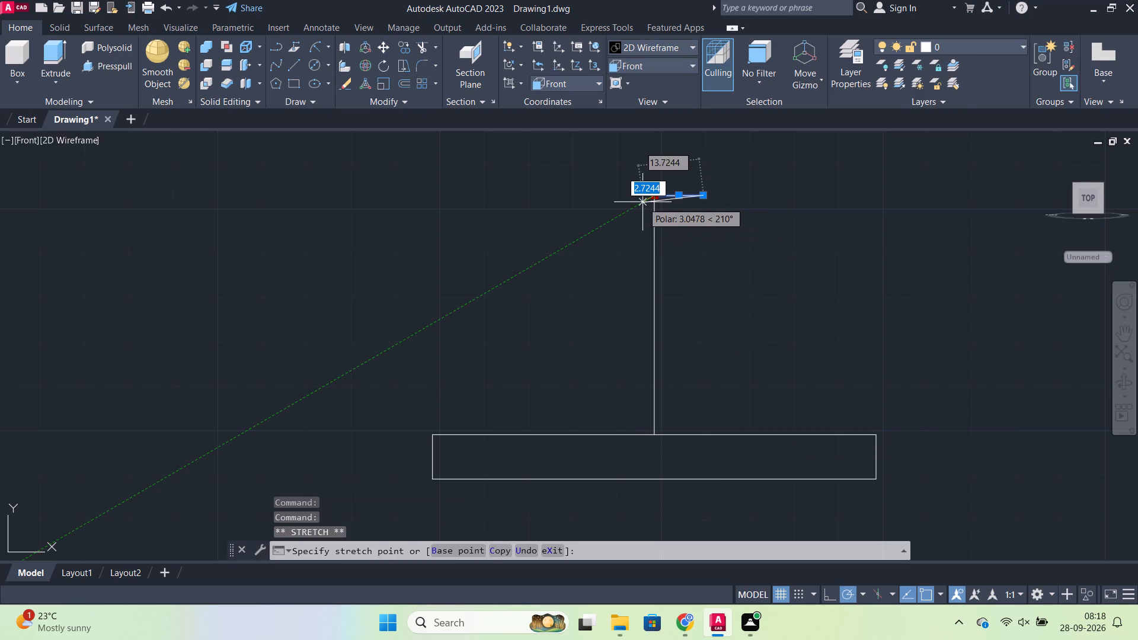
{"action": "key", "text": "Escape"}
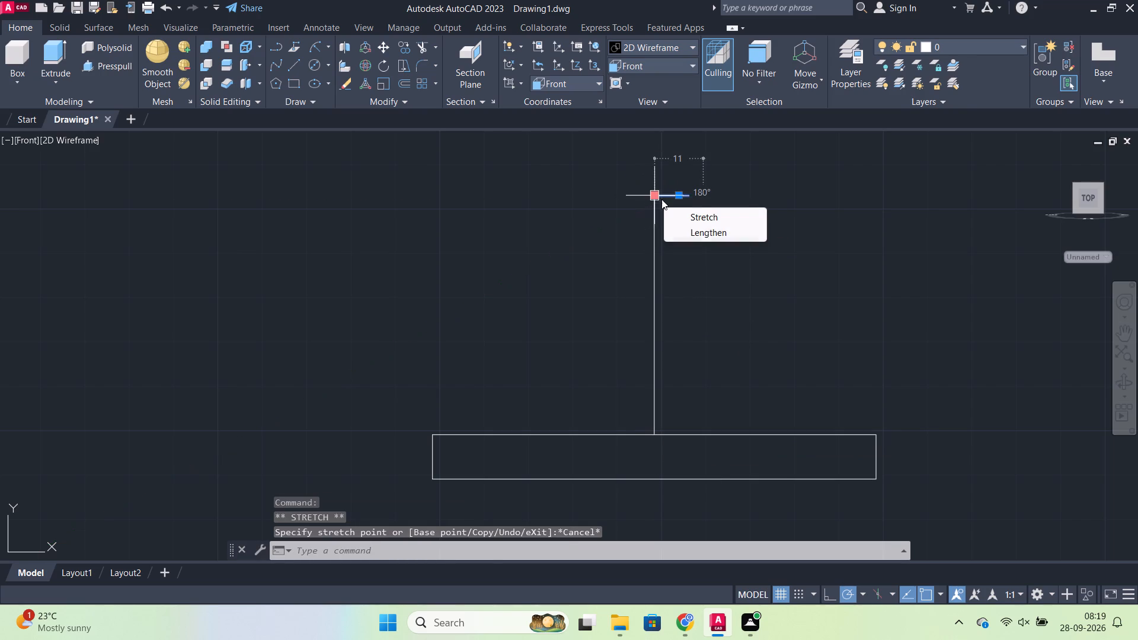
{"action": "left_click", "coordinate": [704, 228]}
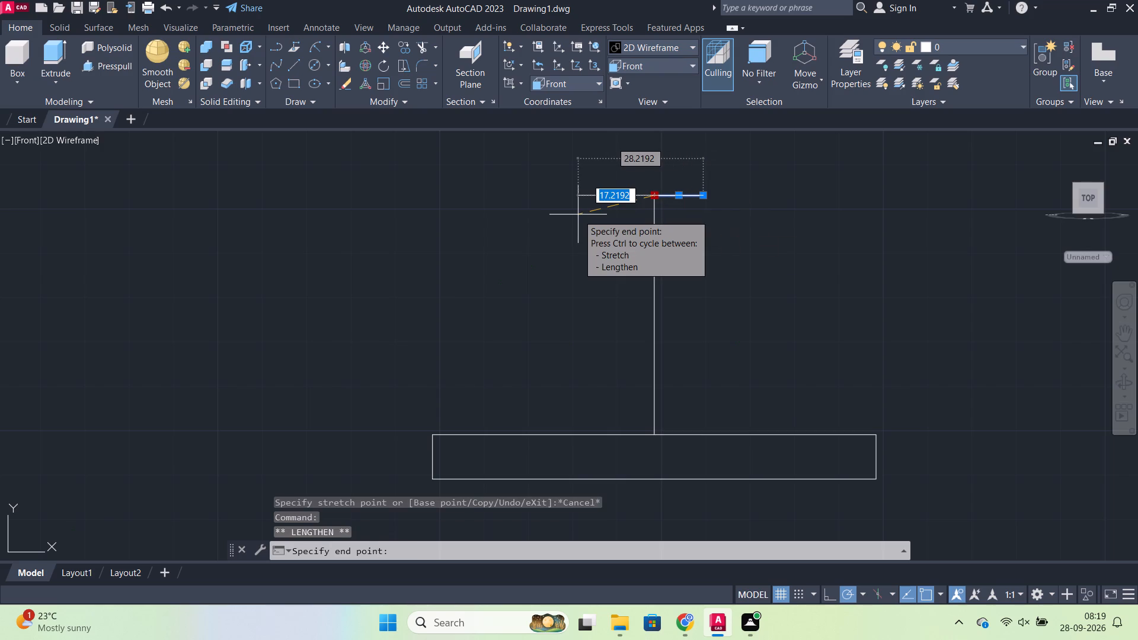
{"action": "type", "text": "11"}
{"action": "key", "text": "Return"}
{"action": "key", "text": "Escape"}
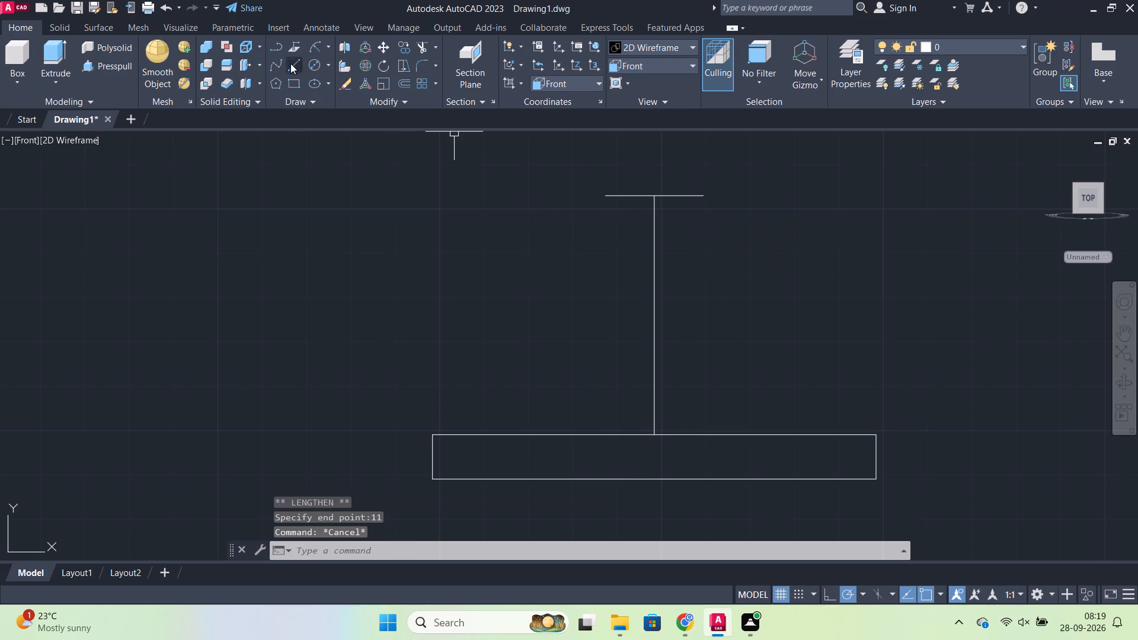
Draw a circle of diameter 15 centred on the left end of the short horizontal top line.
{"action": "left_click", "coordinate": [311, 70]}
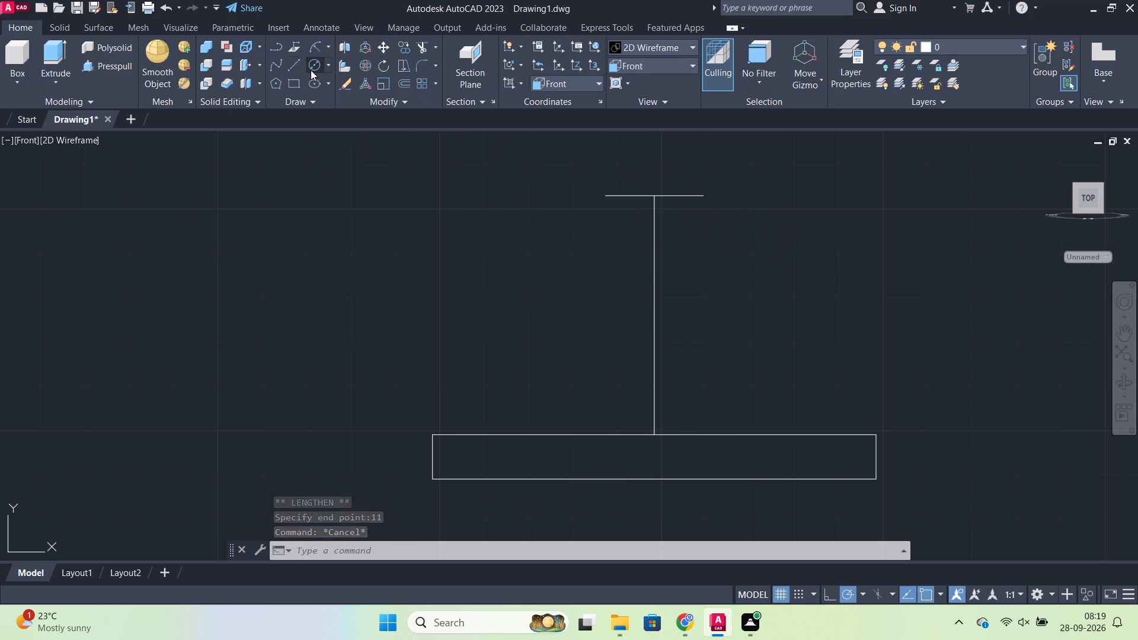
{"action": "left_click", "coordinate": [607, 196]}
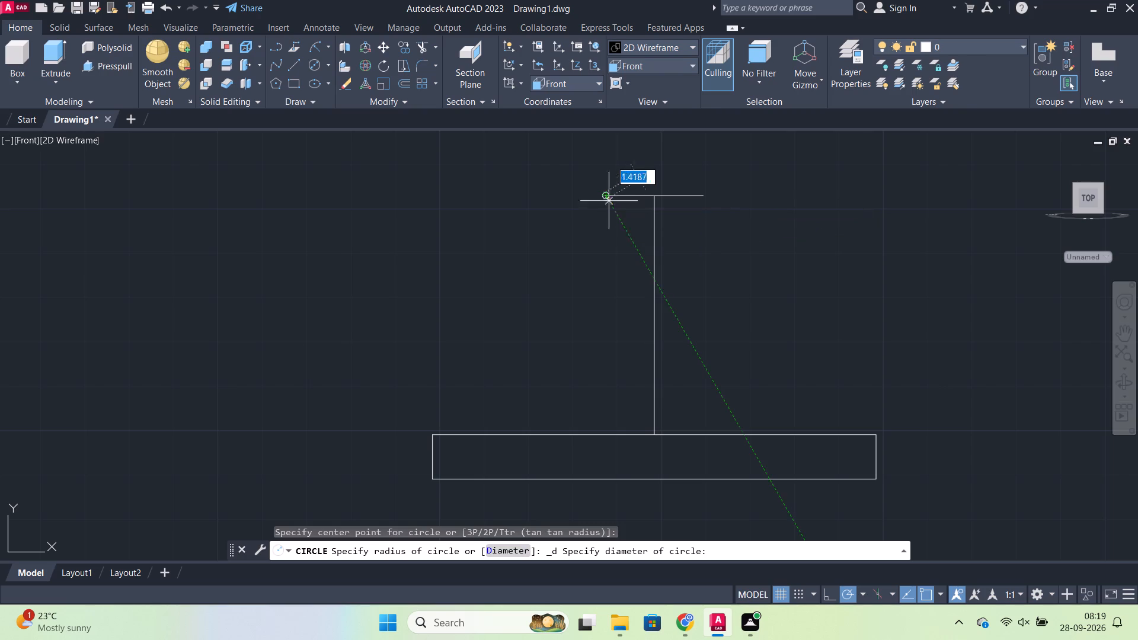
{"action": "key", "text": "d"}
{"action": "key", "text": "Return"}
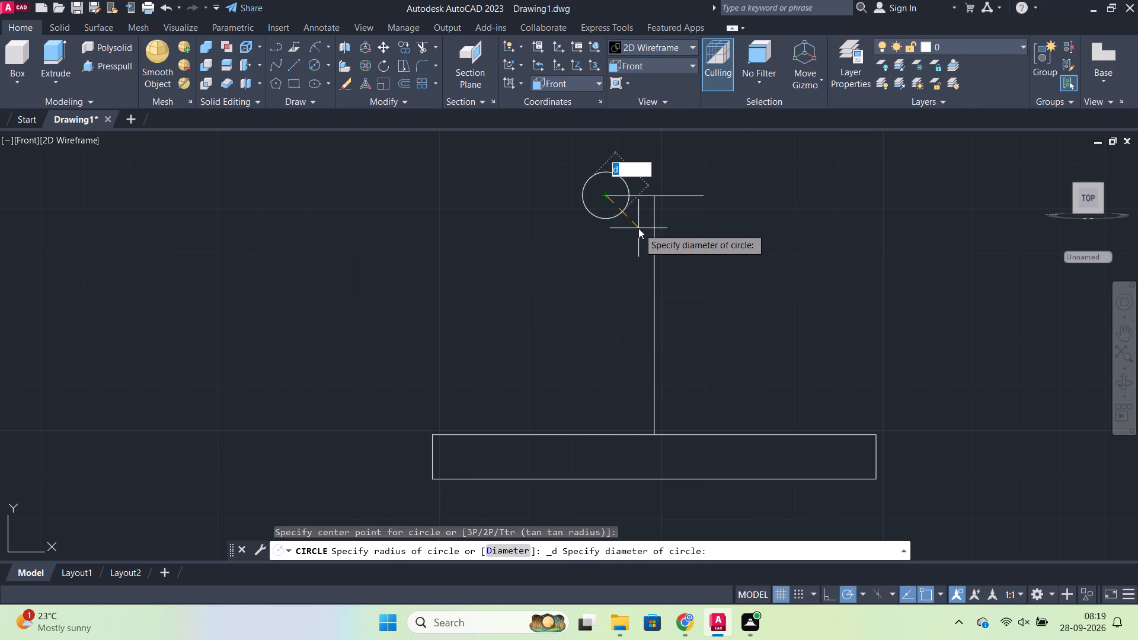
{"action": "type", "text": "15"}
{"action": "key", "text": "Return"}
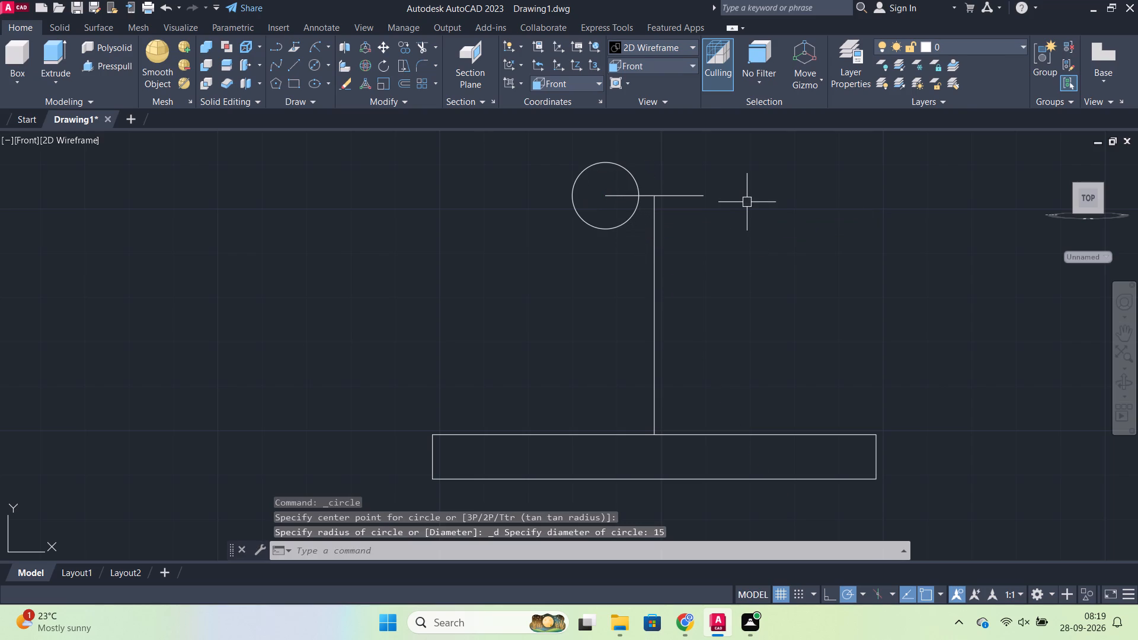
Draw a second circle of diameter 15 centred on the right end of the short horizontal top line.
{"action": "key", "text": "space"}
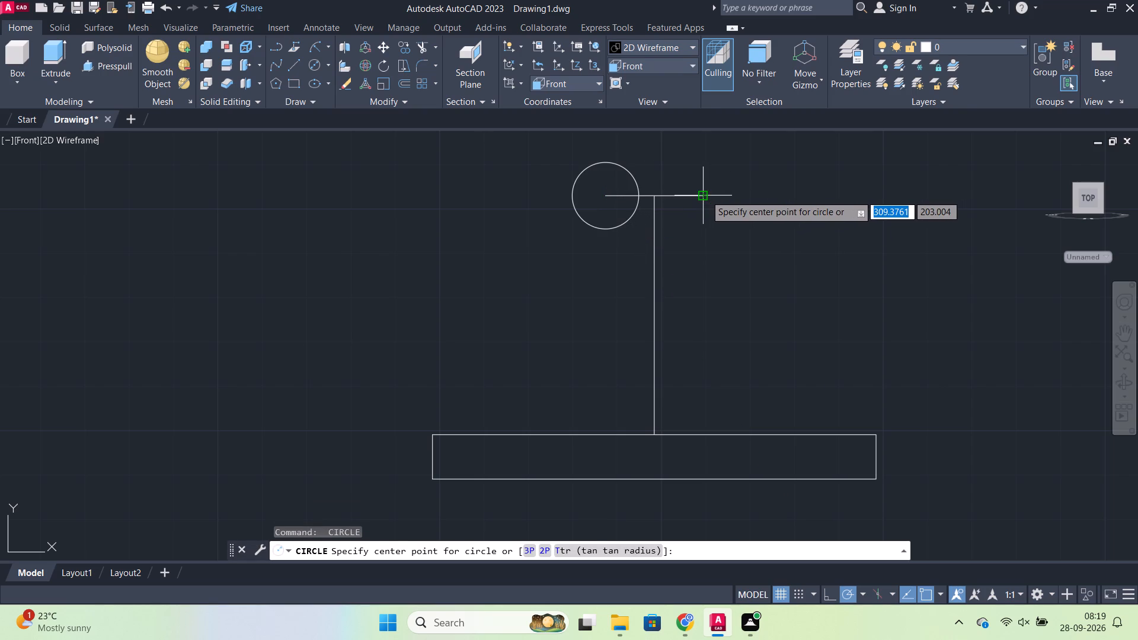
{"action": "left_click", "coordinate": [705, 195]}
{"action": "key", "text": "d"}
{"action": "key", "text": "Return"}
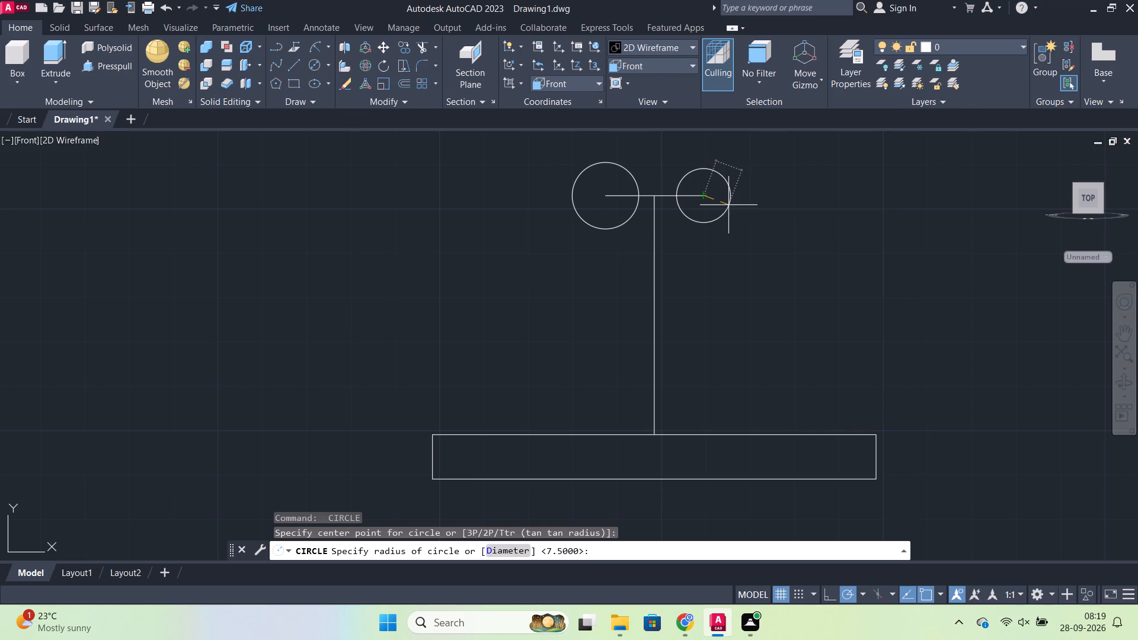
{"action": "type", "text": "15"}
{"action": "key", "text": "Return"}
{"action": "key", "text": "Escape"}
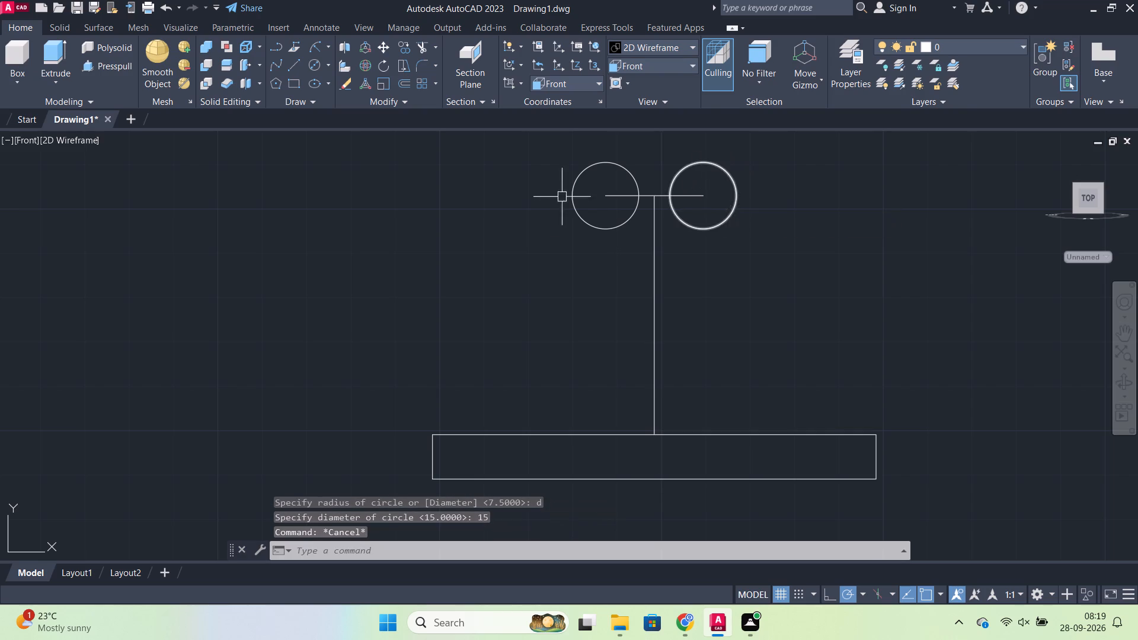
Draw a start-end-radius arc of radius 50 from the base rectangle's top-left corner to the left circle's outer side.
{"action": "left_click", "coordinate": [327, 46]}
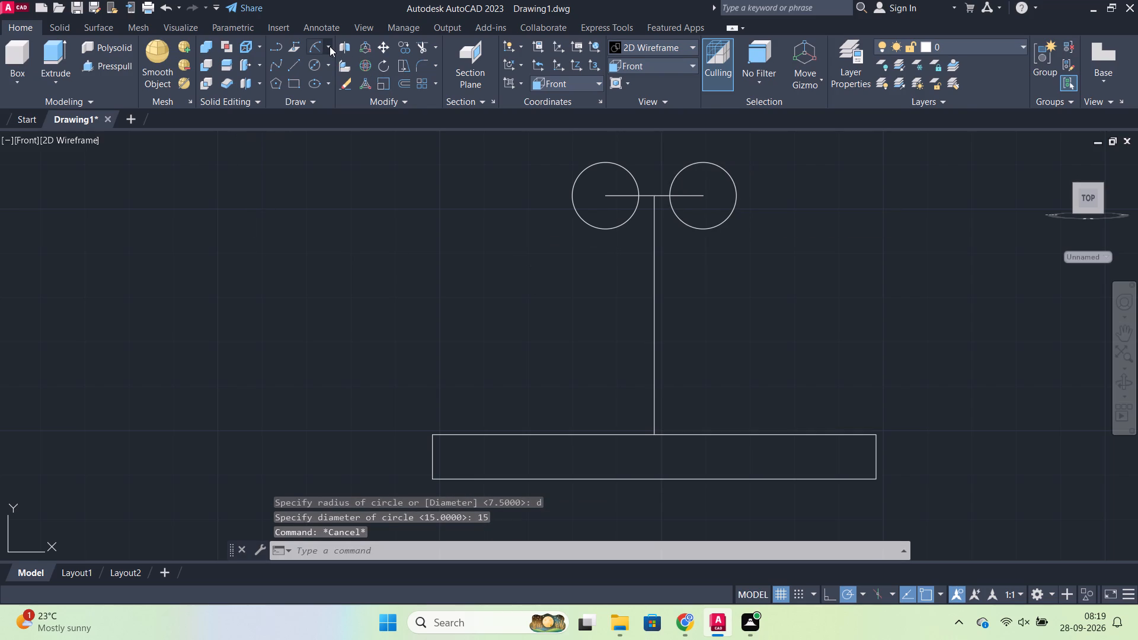
{"action": "left_click", "coordinate": [378, 258]}
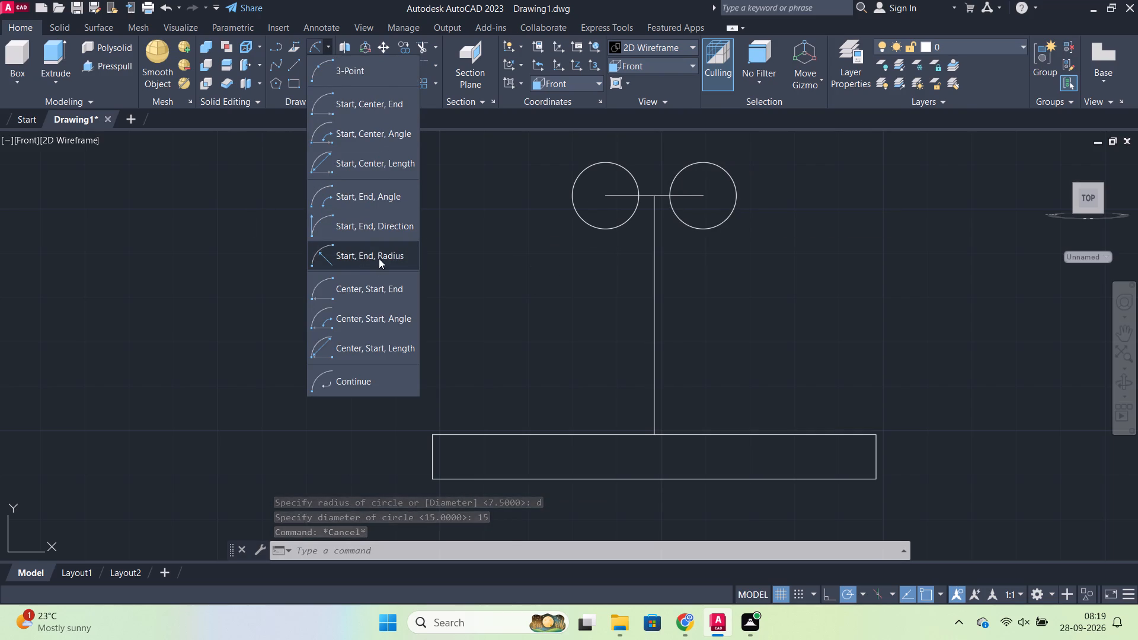
{"action": "left_click", "coordinate": [433, 432]}
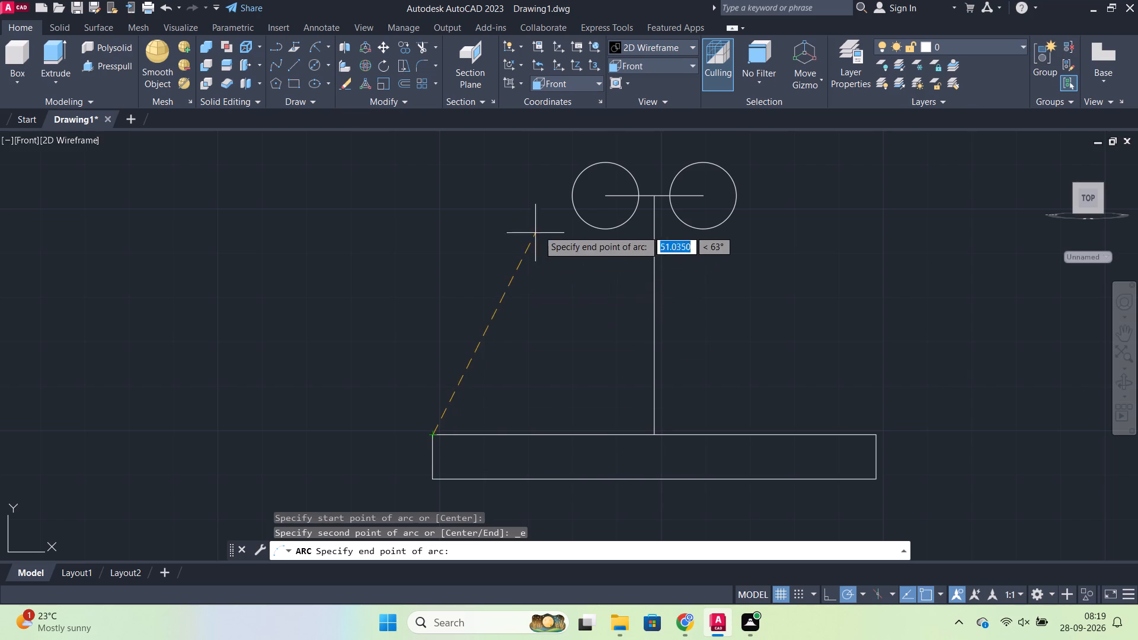
{"action": "left_click", "coordinate": [574, 200]}
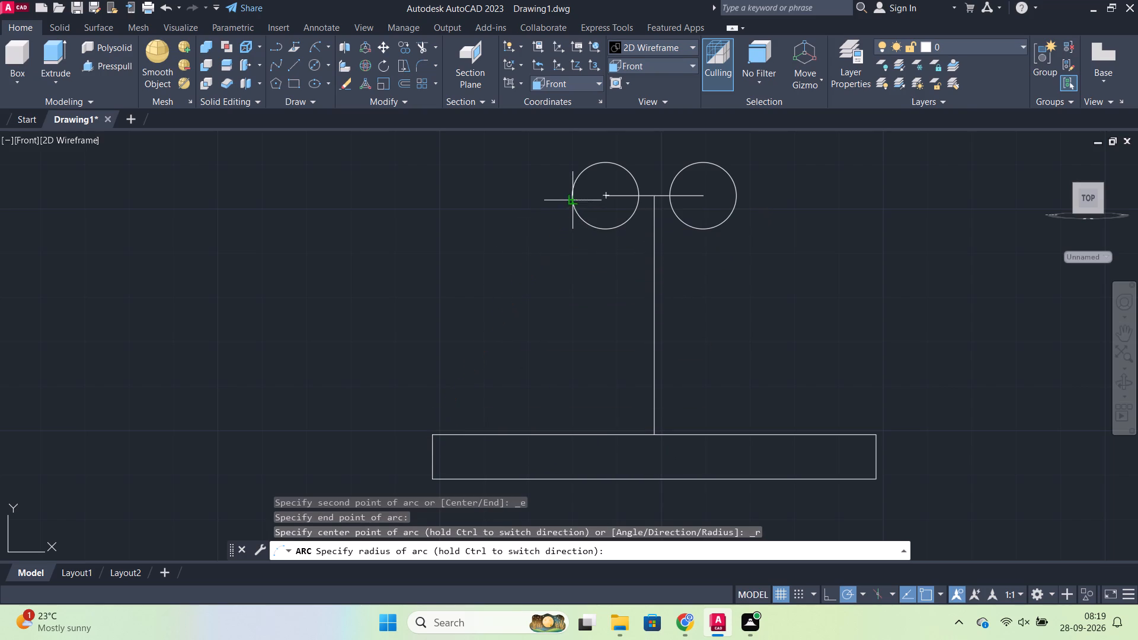
{"action": "type", "text": "50"}
{"action": "key", "text": "Return"}
{"action": "key", "text": "Escape"}
Mirror the radius 50 arc about the vertical centre line, keeping the original arc.
{"action": "left_click", "coordinate": [528, 370]}
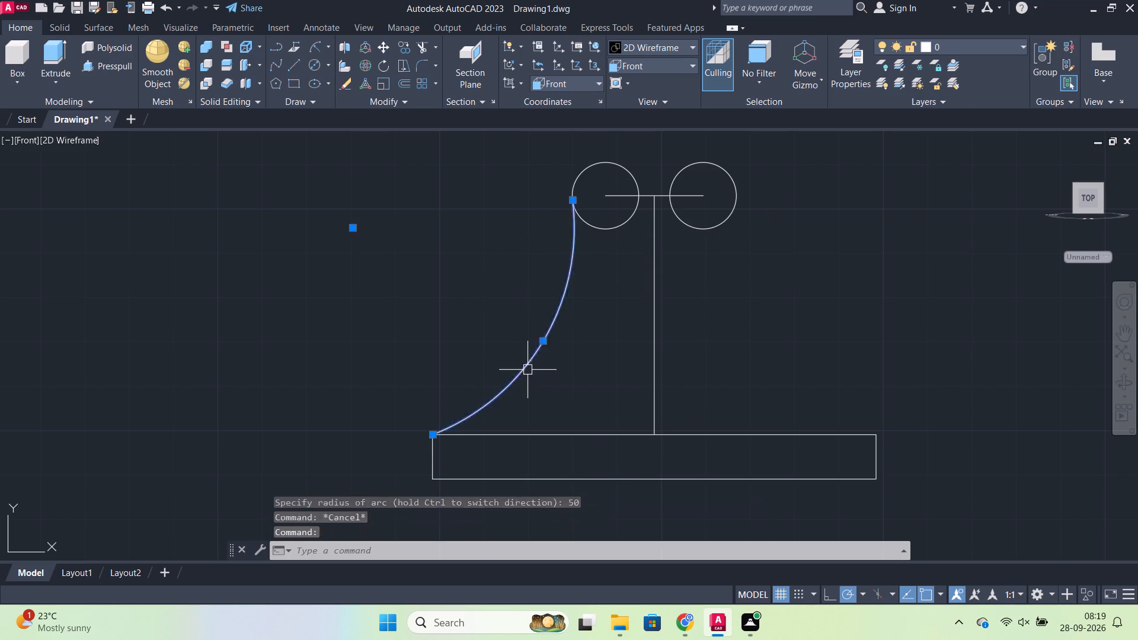
{"action": "key", "text": "m"}
{"action": "key", "text": "i"}
{"action": "key", "text": "Return"}
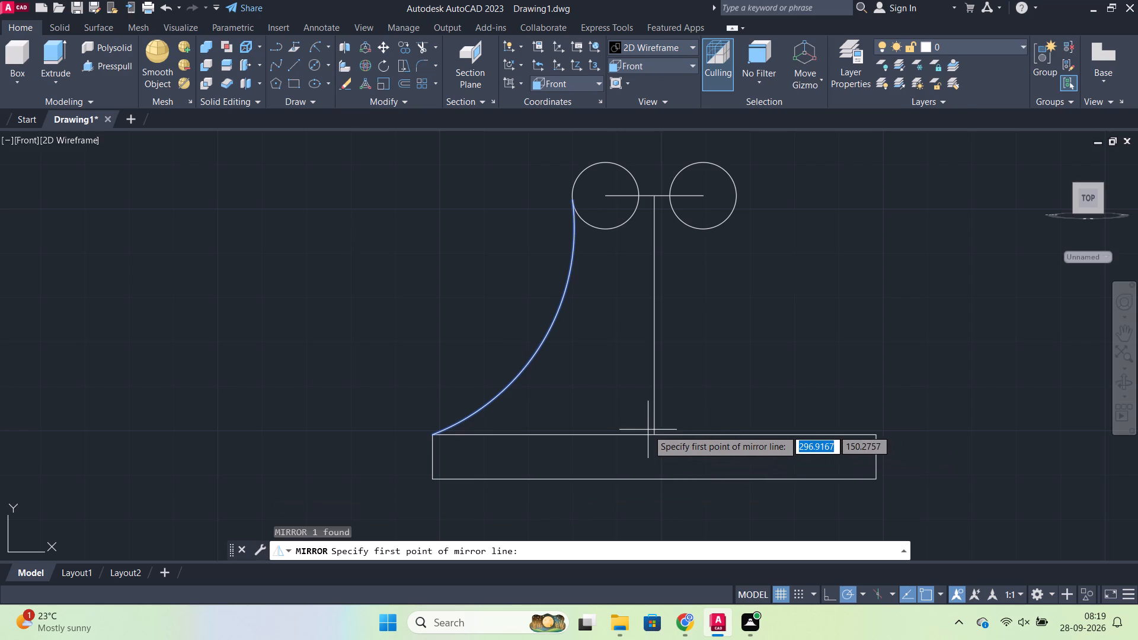
{"action": "left_click", "coordinate": [656, 436]}
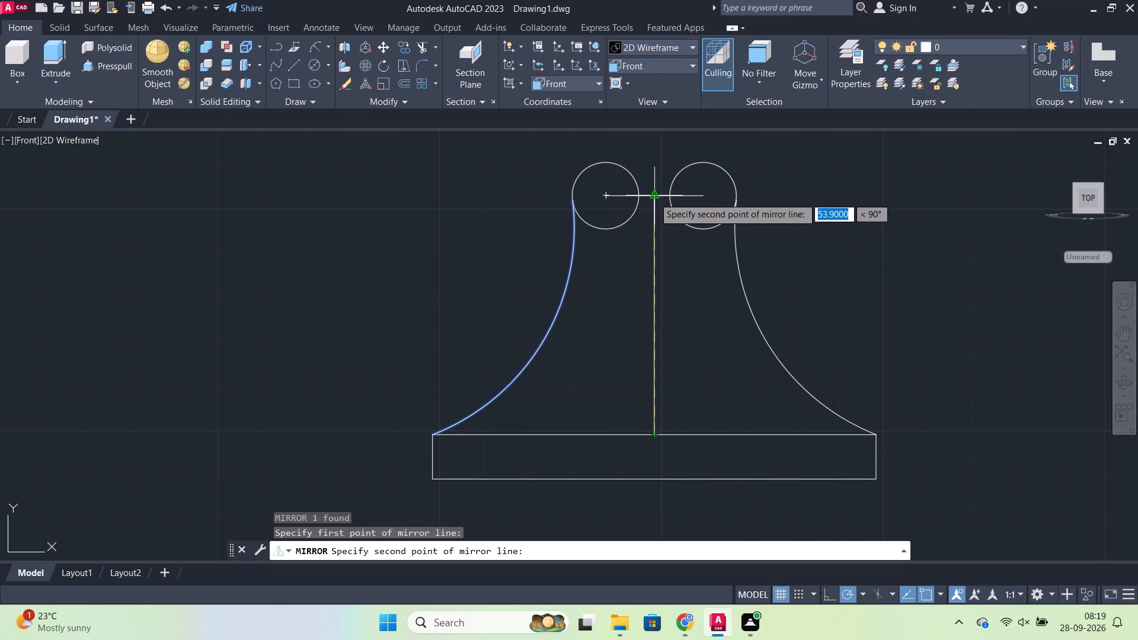
{"action": "left_click", "coordinate": [654, 197]}
{"action": "left_click_drag", "start_coordinate": [679, 247], "coordinate": [654, 197]}
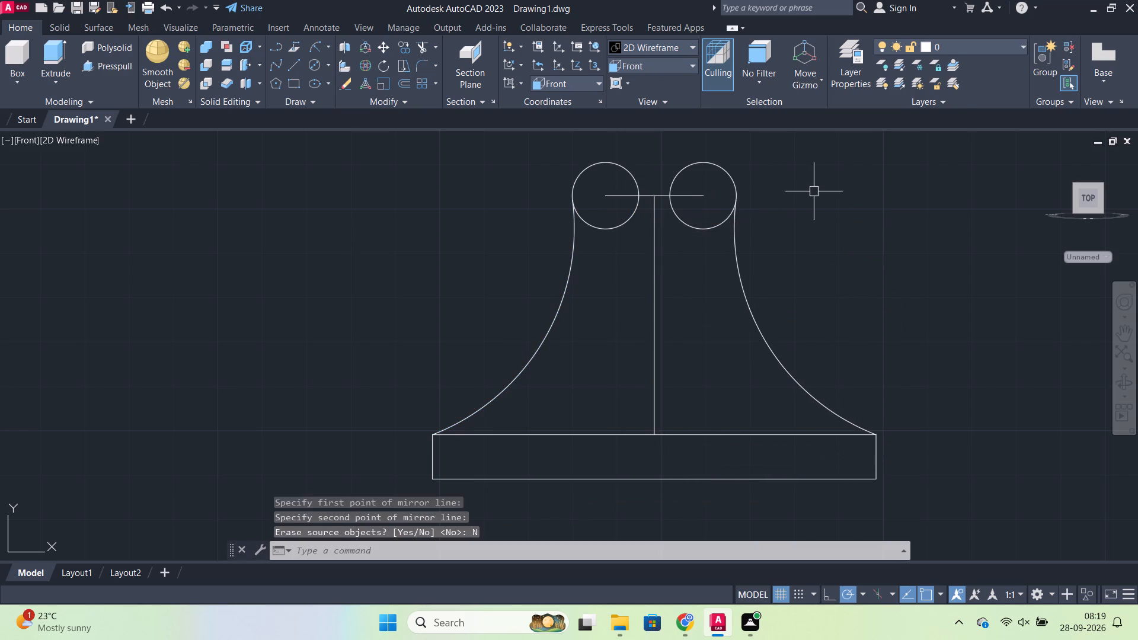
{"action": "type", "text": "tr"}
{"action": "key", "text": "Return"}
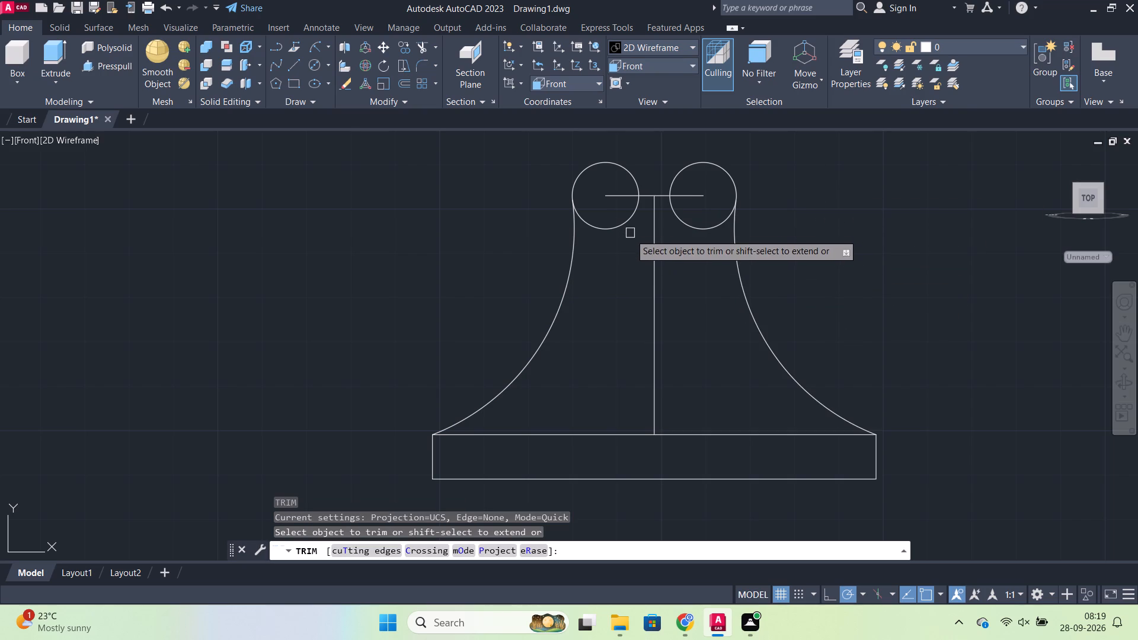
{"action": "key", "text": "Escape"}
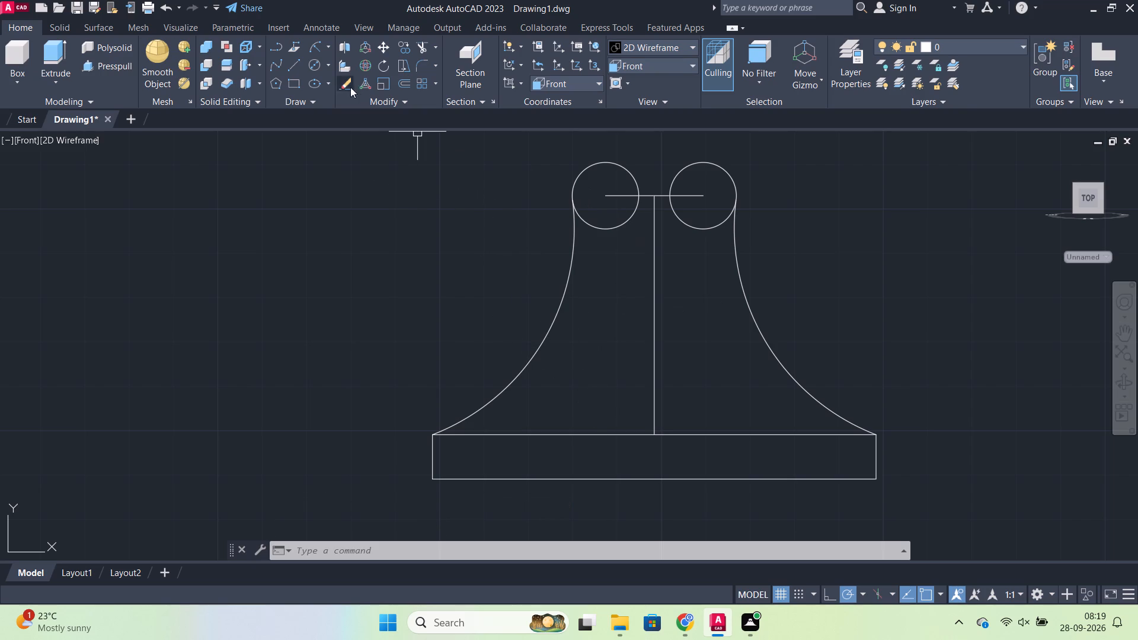
Draw a line tangent to the tops of both circles, using tangent snaps at each end.
{"action": "left_click", "coordinate": [292, 63]}
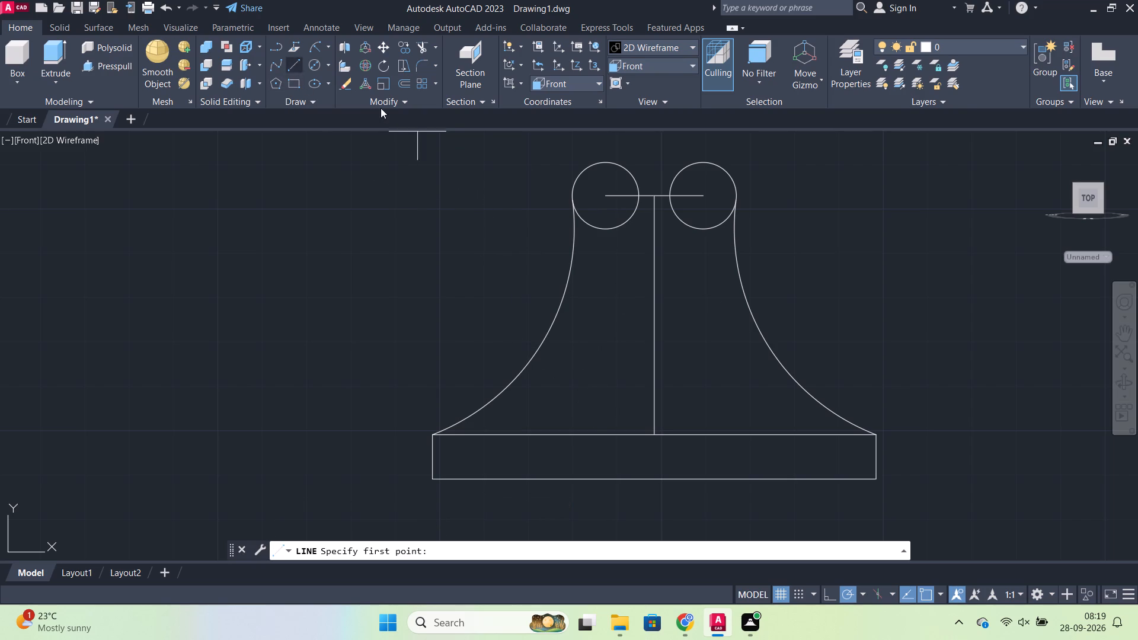
{"action": "key", "text": "t"}
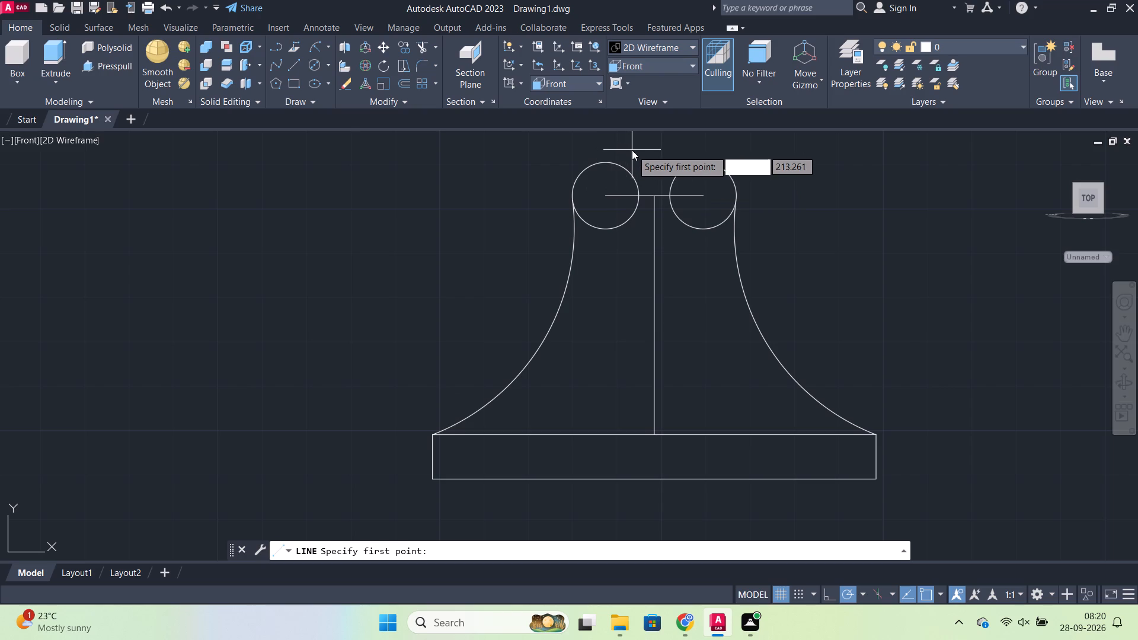
{"action": "type", "text": "an"}
{"action": "key", "text": "Return"}
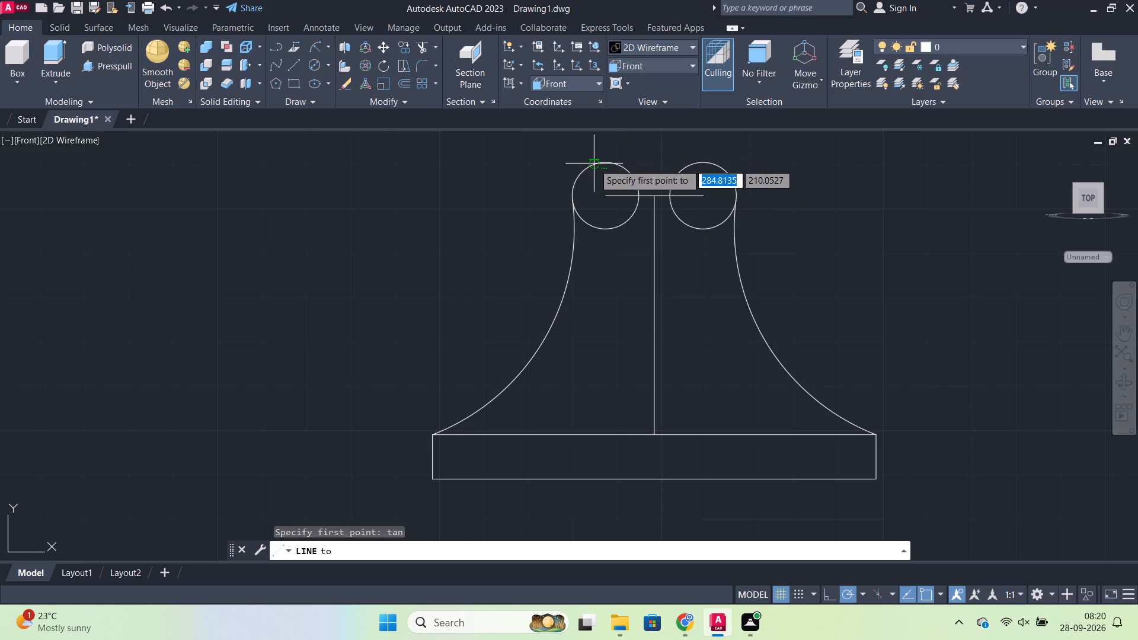
{"action": "left_click", "coordinate": [594, 164]}
{"action": "type", "text": "tan"}
{"action": "key", "text": "Return"}
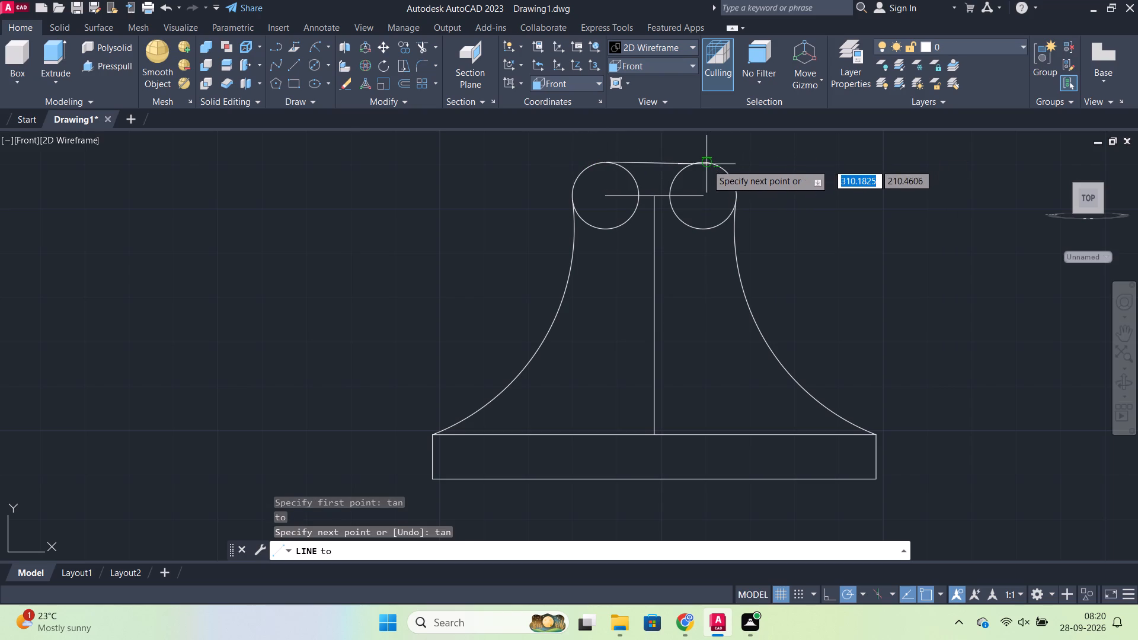
{"action": "left_click", "coordinate": [707, 164]}
{"action": "key", "text": "Escape"}
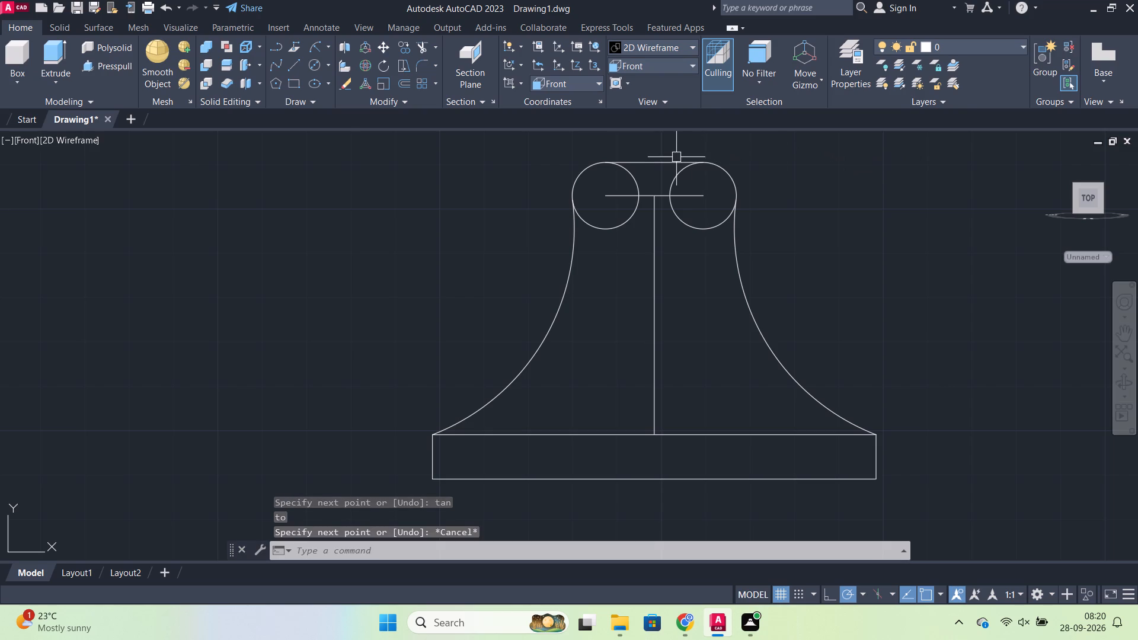
Mirror the upper tangent line about the horizontal line through the circle centres, keeping the original.
{"action": "left_click", "coordinate": [675, 162]}
{"action": "type", "text": "mi"}
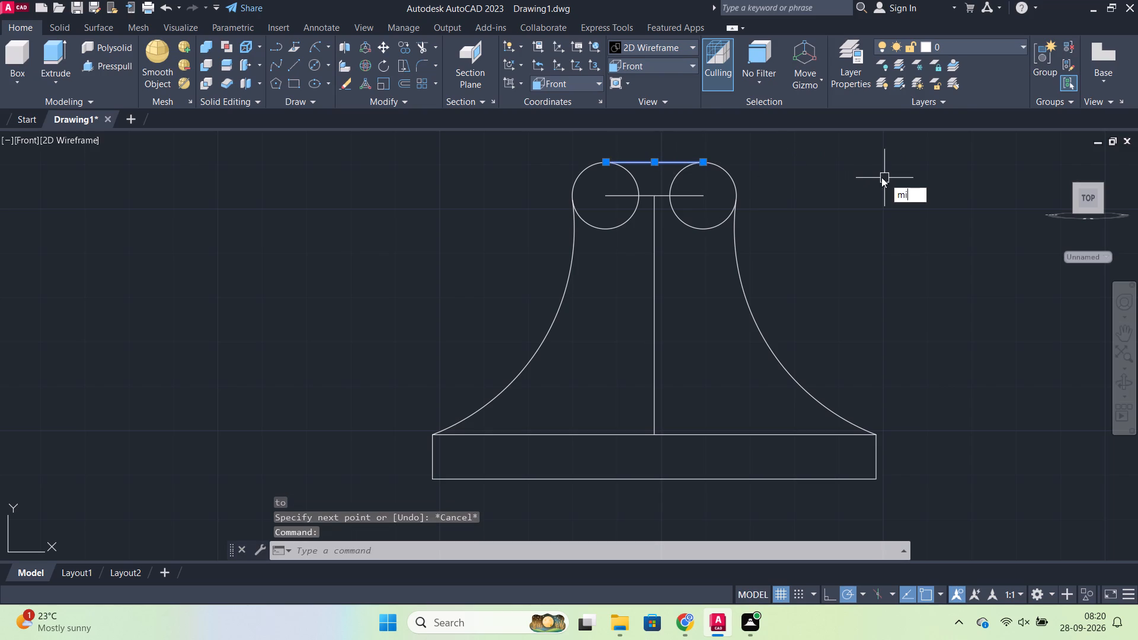
{"action": "key", "text": "Return"}
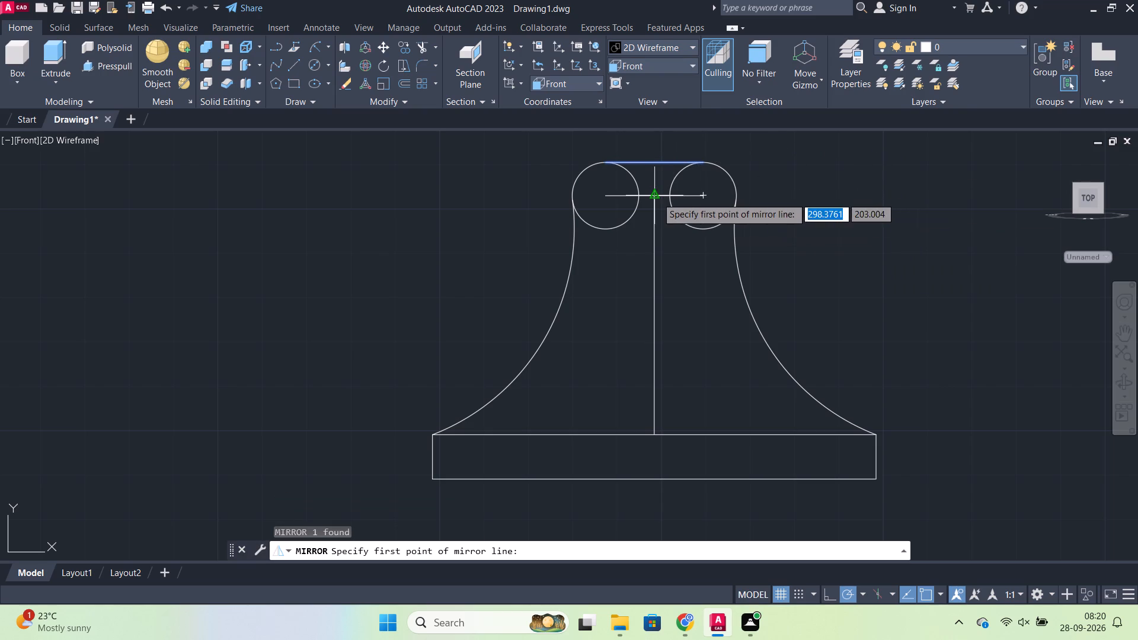
{"action": "left_click", "coordinate": [657, 197]}
{"action": "left_click", "coordinate": [703, 197]}
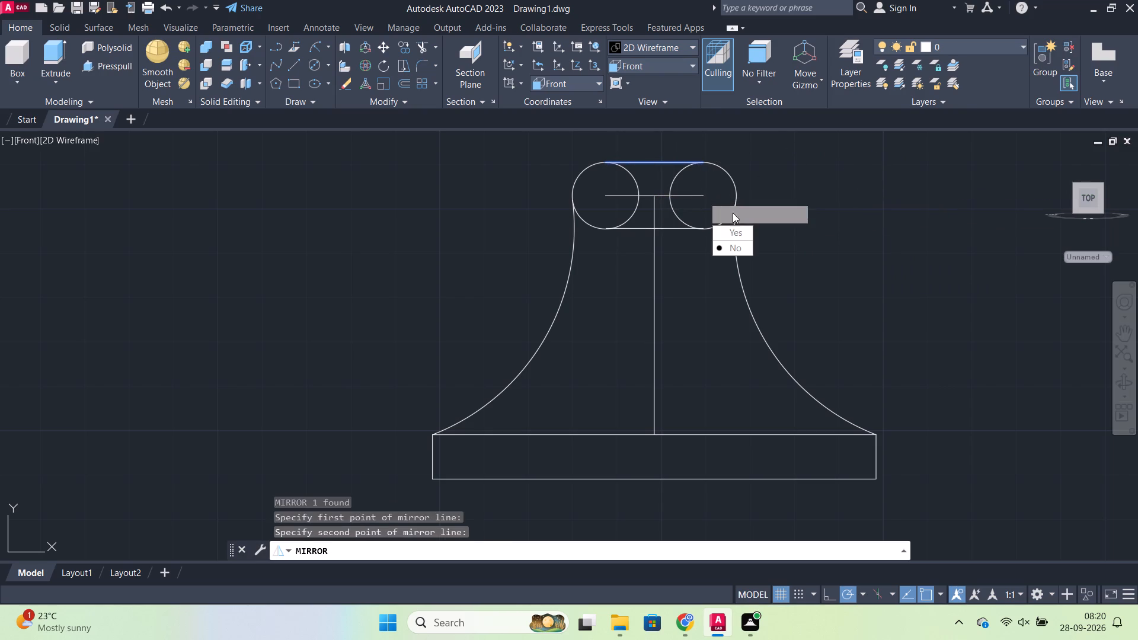
{"action": "left_click_drag", "start_coordinate": [740, 251], "coordinate": [703, 197]}
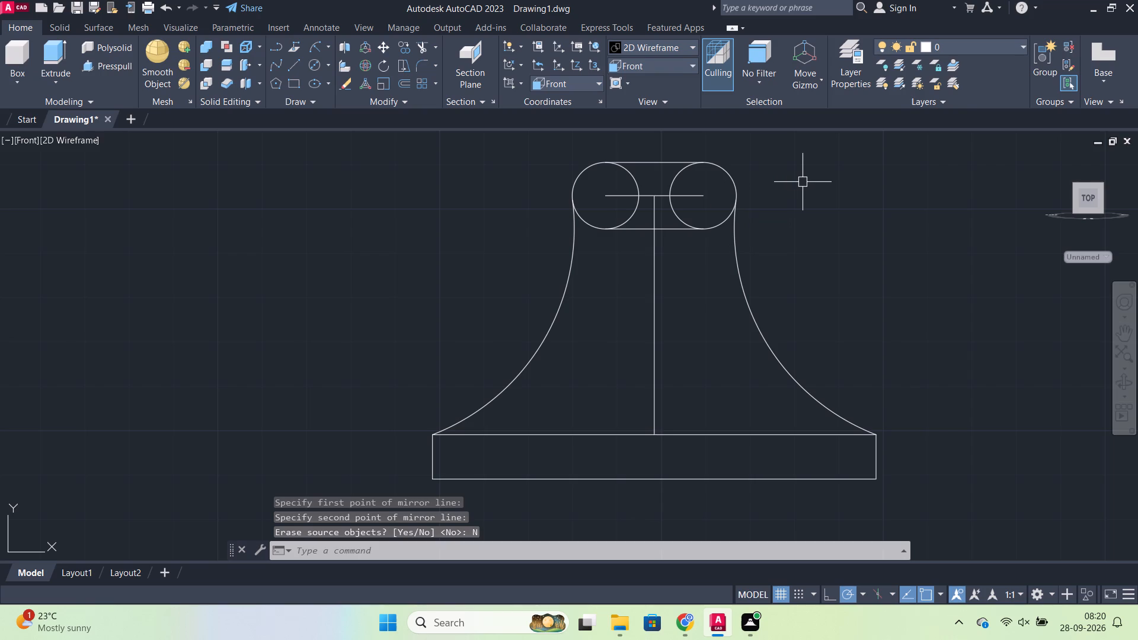
Trim away the inner halves of both circles to leave a rounded slot outline at the top of the profile.
{"action": "type", "text": "tr"}
{"action": "key", "text": "Return"}
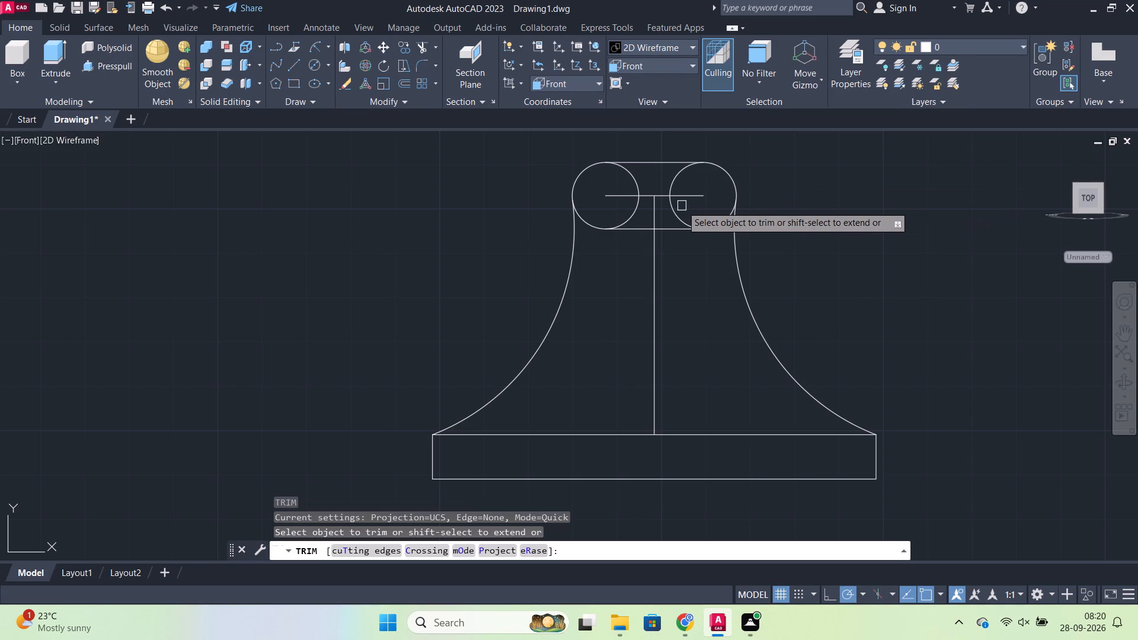
{"action": "left_click", "coordinate": [682, 215]}
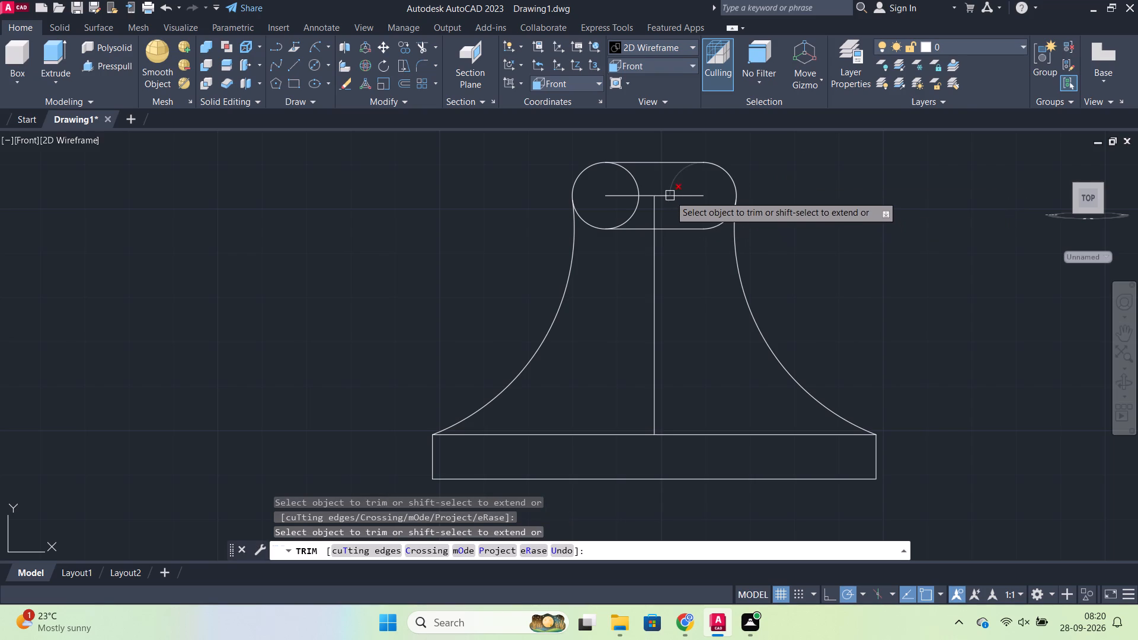
{"action": "left_click", "coordinate": [673, 185]}
{"action": "left_click", "coordinate": [632, 183]}
{"action": "left_click", "coordinate": [638, 208]}
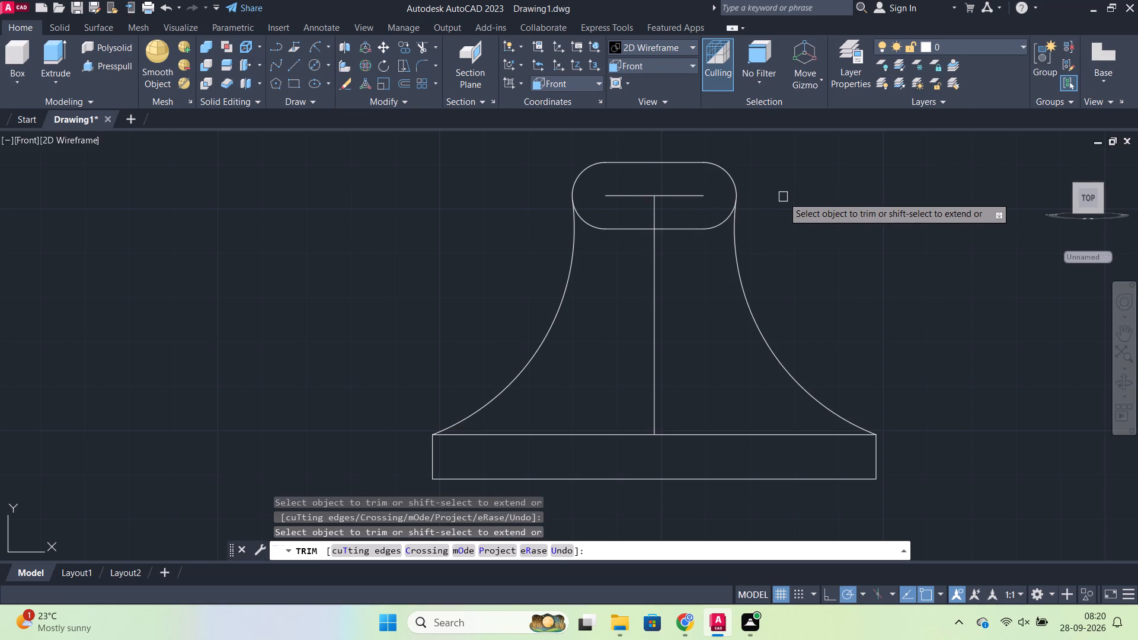
{"action": "key", "text": "Escape"}
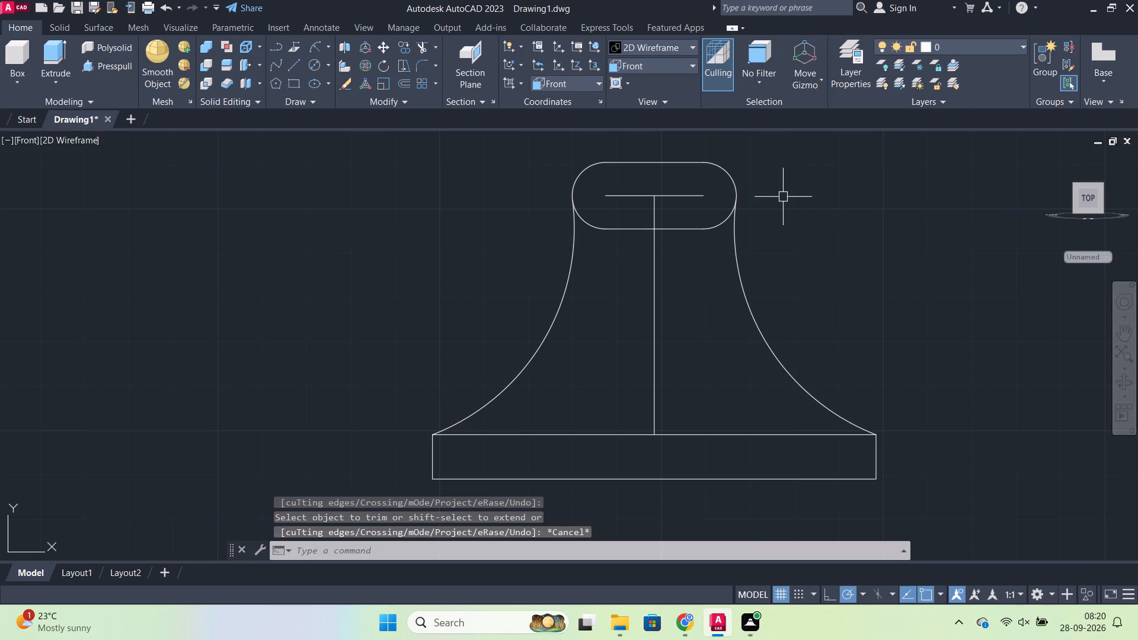
Join the two arcs and two straight lines of the rounded slot at the top into a single polyline.
{"action": "left_click", "coordinate": [712, 163]}
{"action": "left_click", "coordinate": [679, 162]}
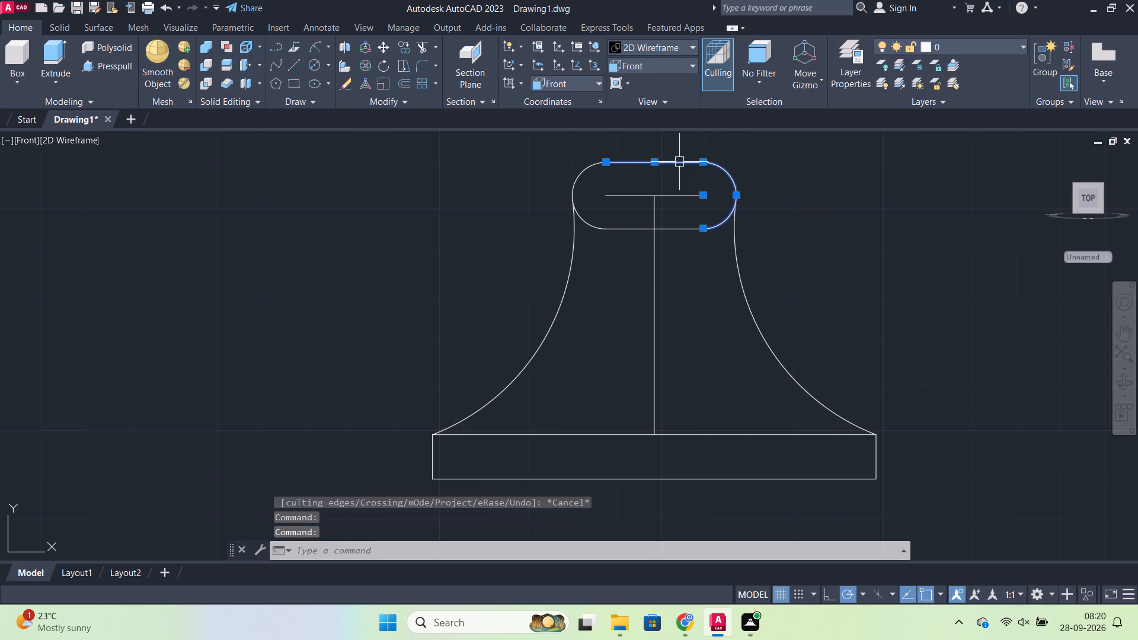
{"action": "left_click", "coordinate": [577, 181]}
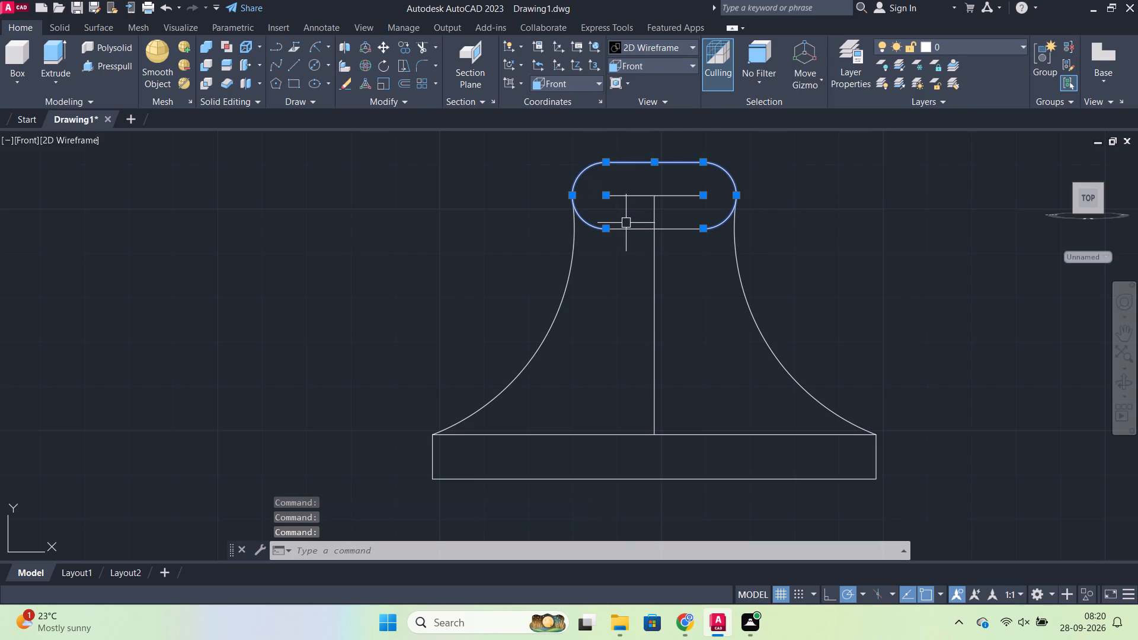
{"action": "left_click", "coordinate": [626, 224]}
{"action": "key", "text": "j"}
{"action": "key", "text": "Return"}
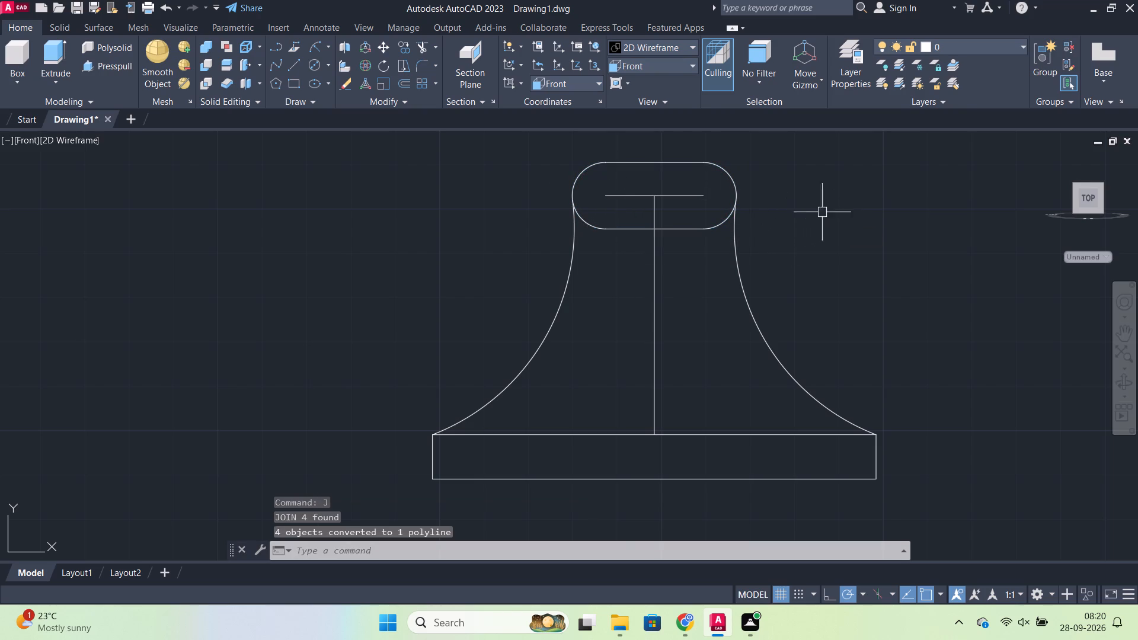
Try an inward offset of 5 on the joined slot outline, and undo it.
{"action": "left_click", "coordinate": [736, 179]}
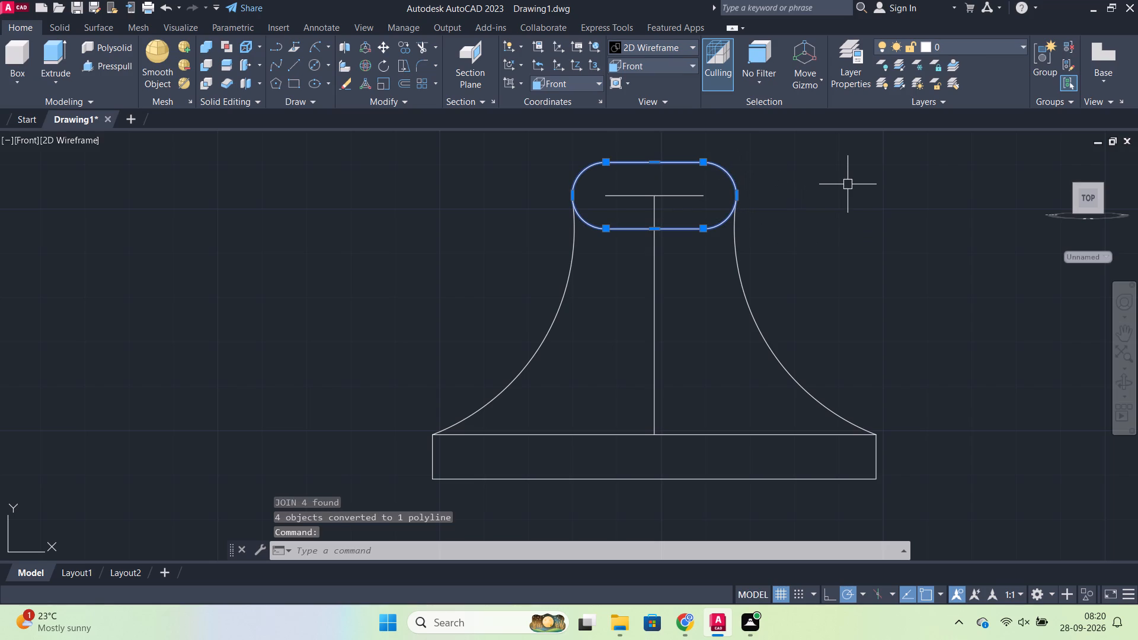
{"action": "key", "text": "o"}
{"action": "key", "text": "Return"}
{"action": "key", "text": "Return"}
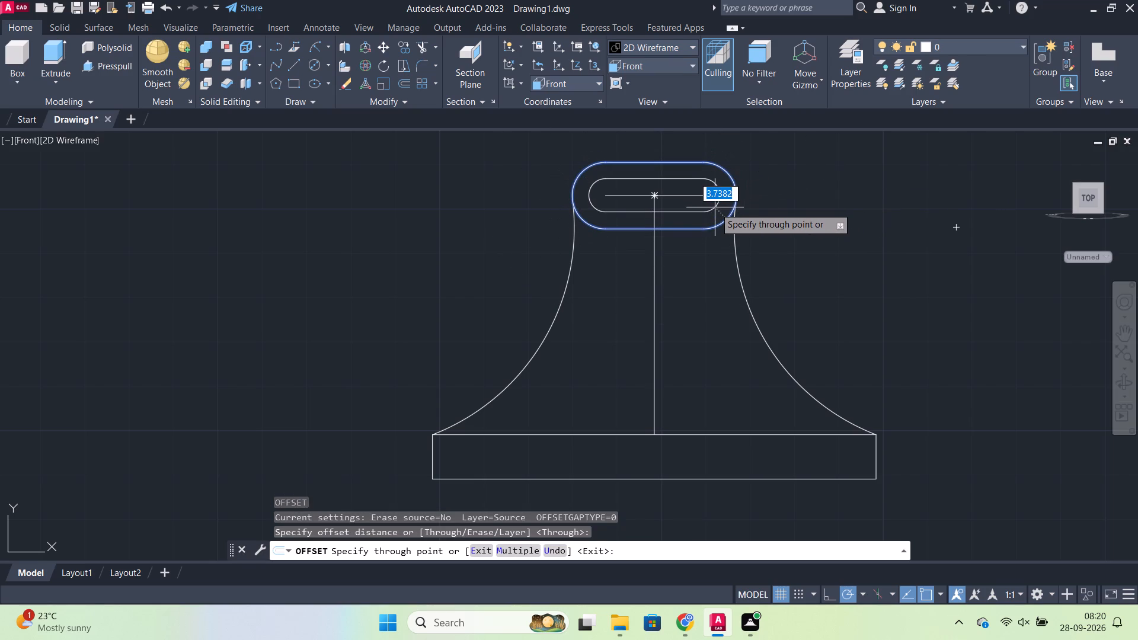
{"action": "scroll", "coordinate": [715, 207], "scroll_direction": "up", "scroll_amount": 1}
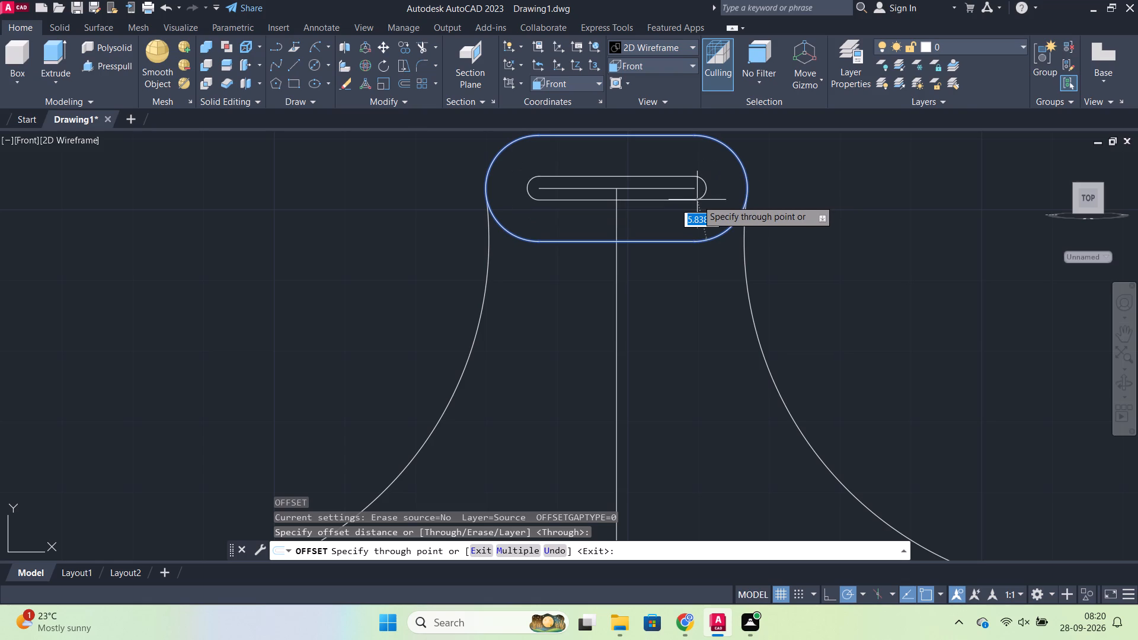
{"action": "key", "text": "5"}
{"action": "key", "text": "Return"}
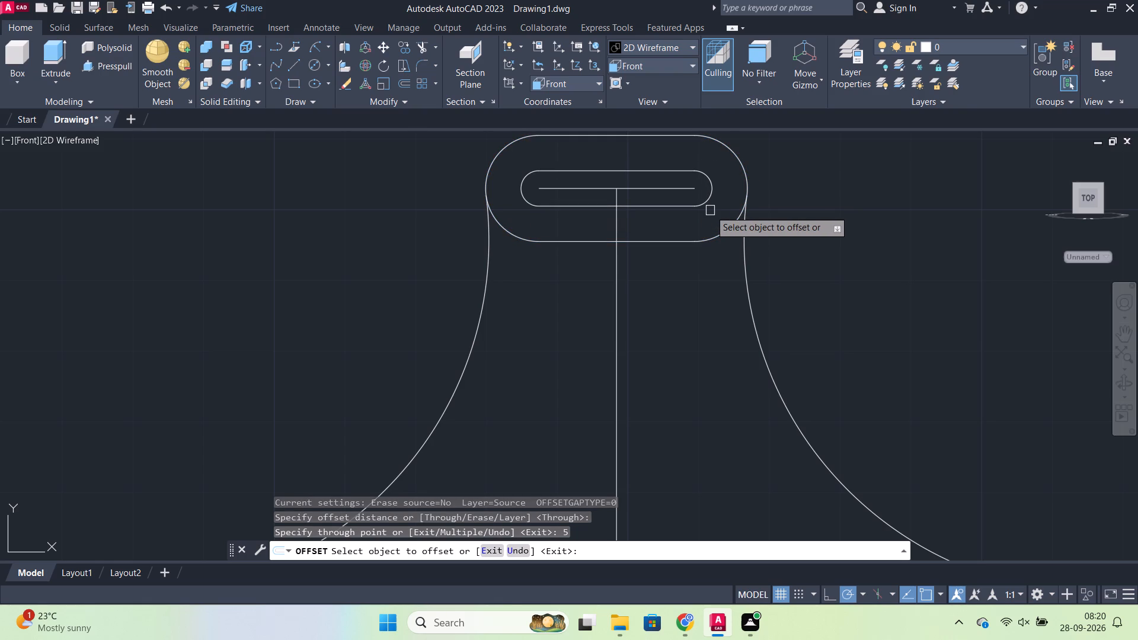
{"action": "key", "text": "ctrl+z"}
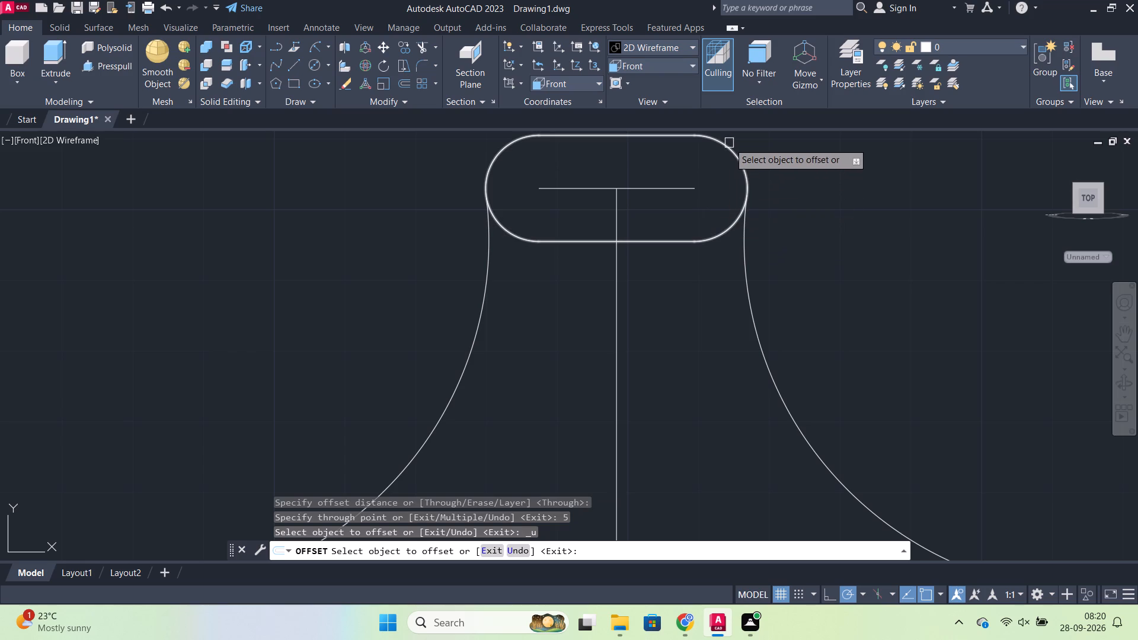
Offset the joined slot outline inward by 2.5 to make a second, inner slot.
{"action": "left_click", "coordinate": [729, 146]}
{"action": "type", "text": "2.5"}
{"action": "key", "text": "Return"}
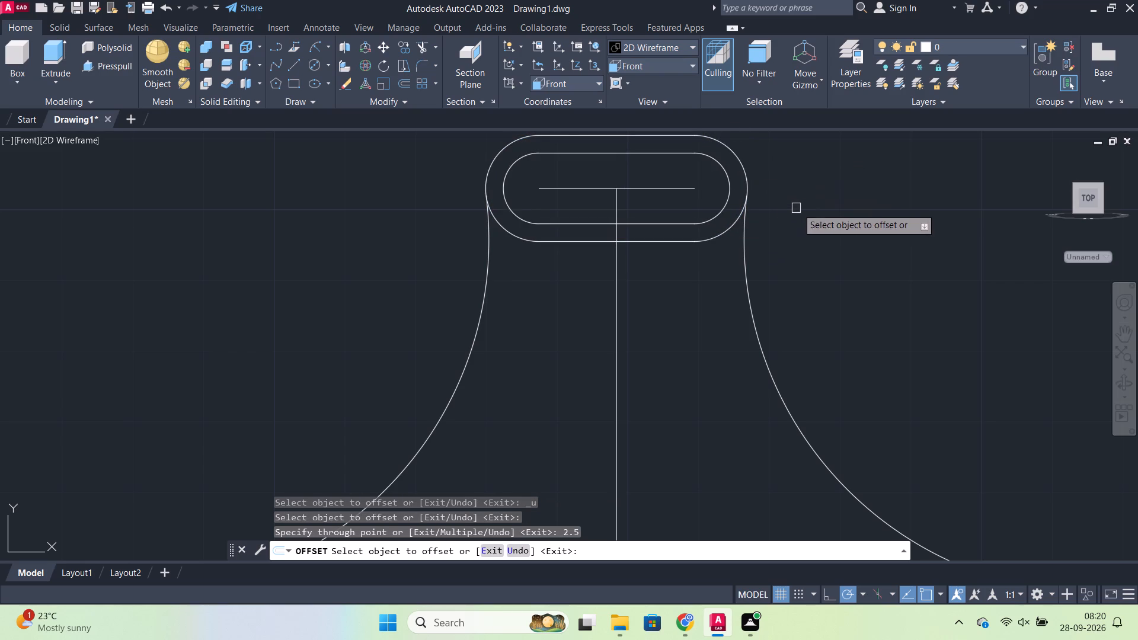
{"action": "key", "text": "Escape"}
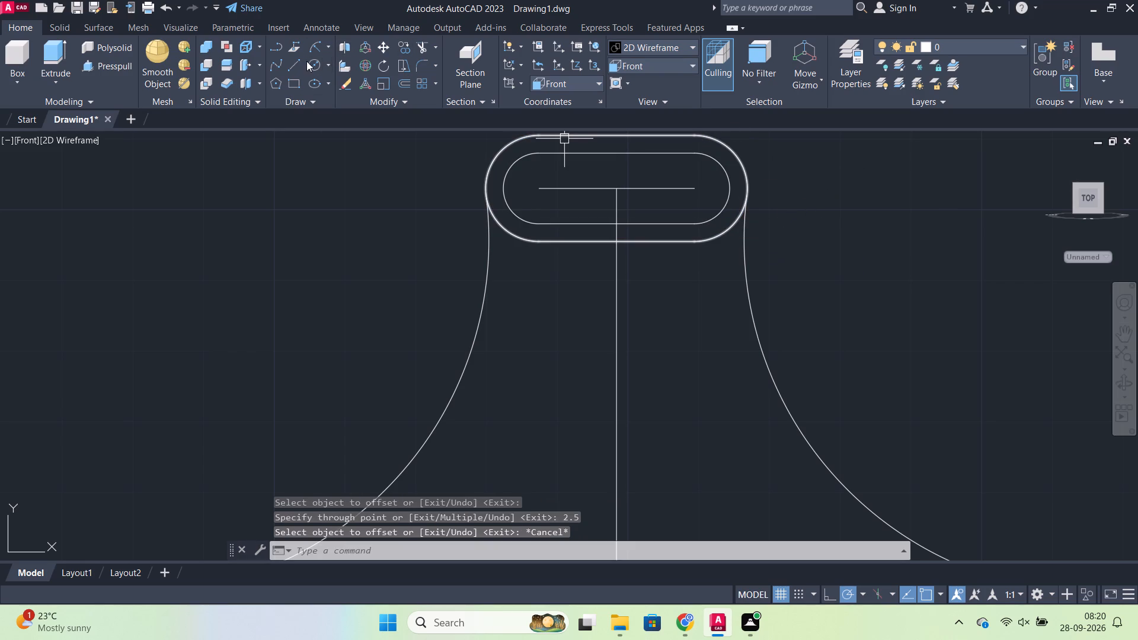
Check the end radii of the inner and outer slot outlines with a radius dimension, without placing any dimension.
{"action": "left_click", "coordinate": [315, 24]}
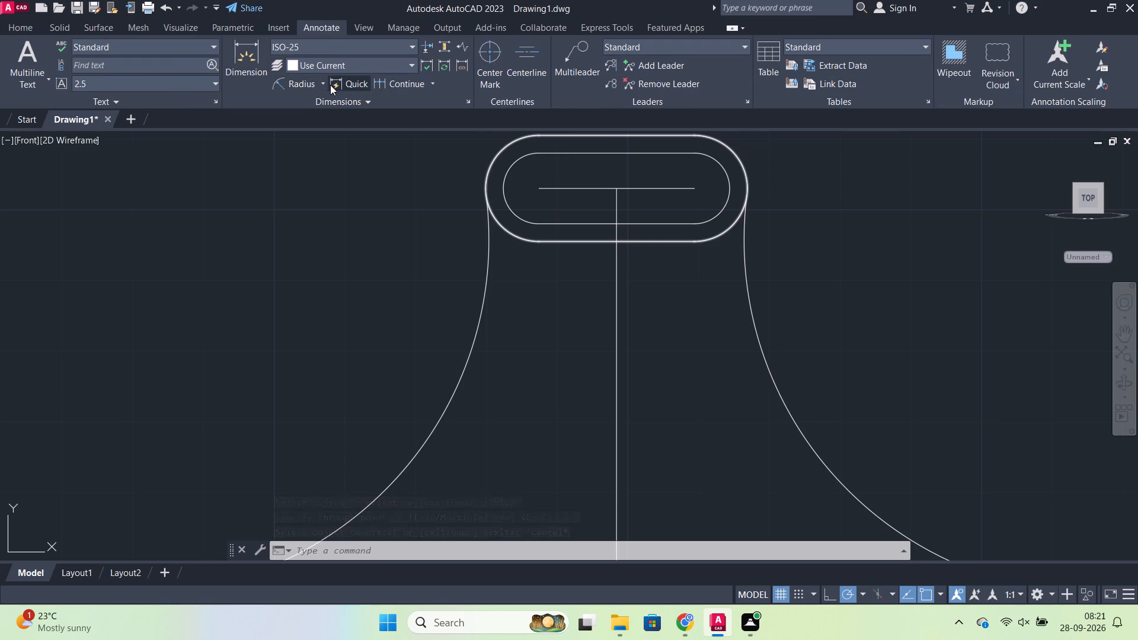
{"action": "left_click", "coordinate": [325, 87]}
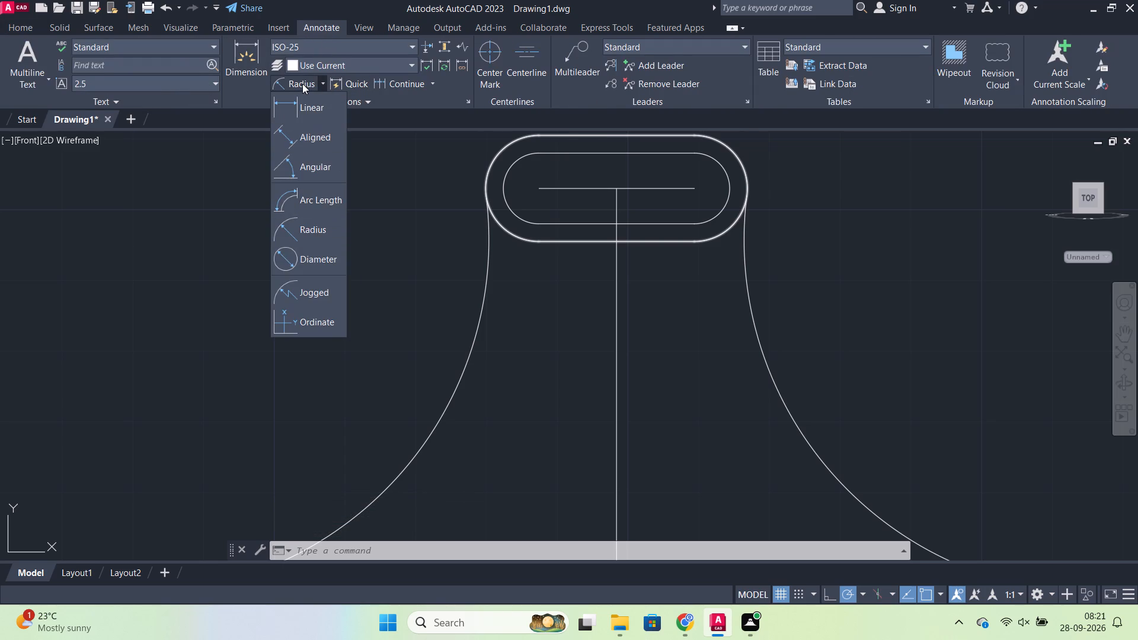
{"action": "left_click", "coordinate": [302, 84]}
{"action": "left_click", "coordinate": [499, 185]}
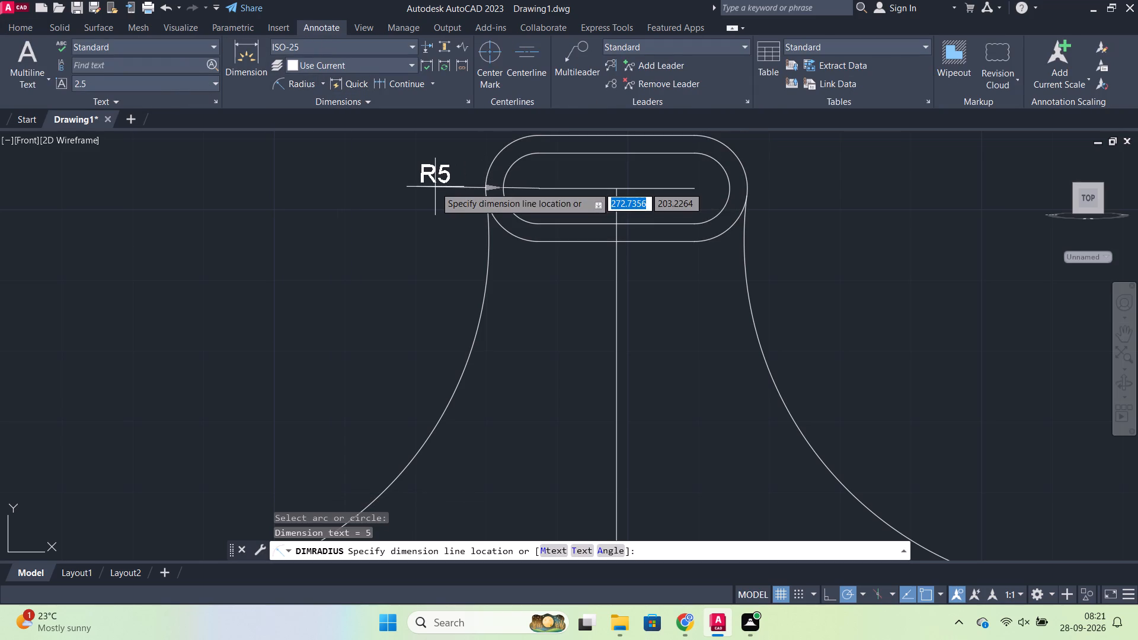
{"action": "key", "text": "Escape"}
{"action": "key", "text": "space"}
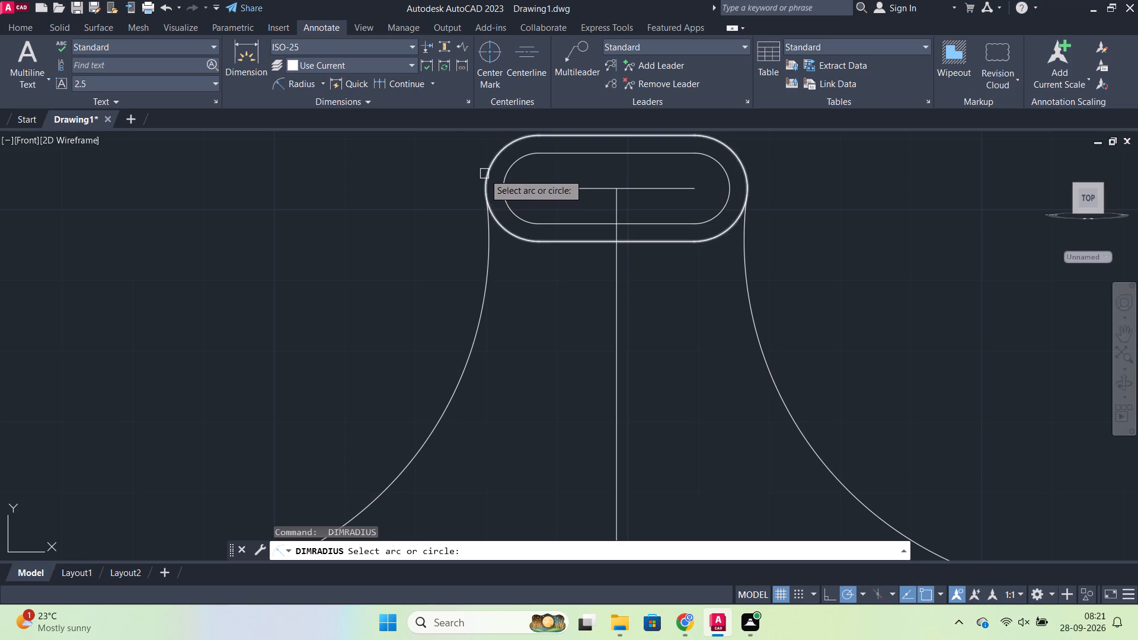
{"action": "left_click", "coordinate": [484, 174]}
{"action": "key", "text": "Escape"}
{"action": "scroll", "coordinate": [543, 185], "scroll_direction": "down", "scroll_amount": 1}
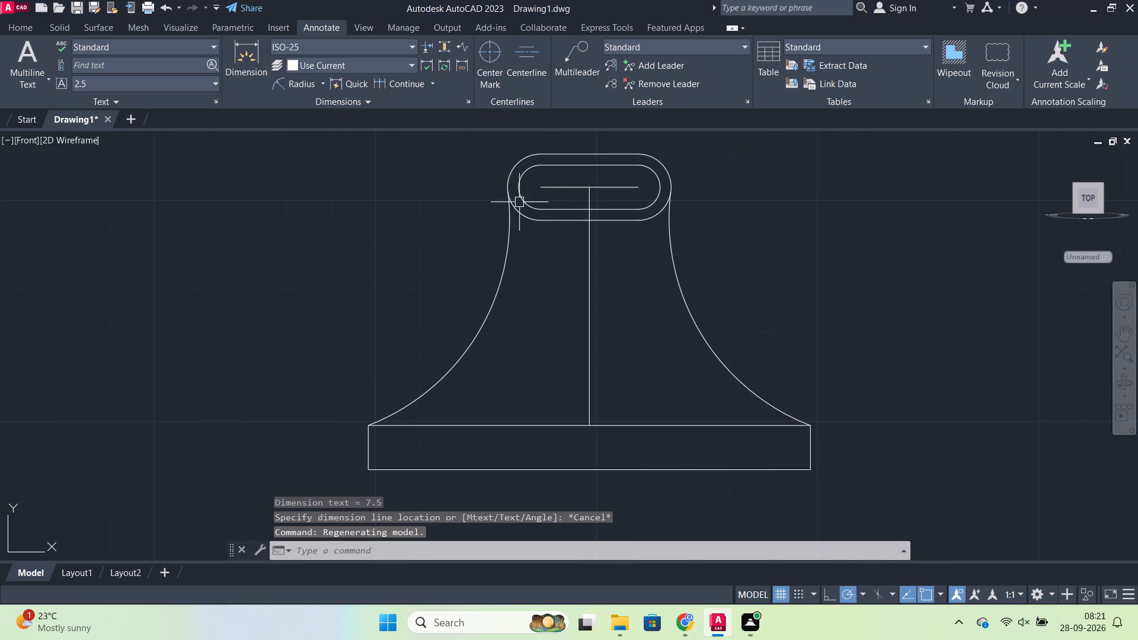
{"action": "key", "text": "Escape"}
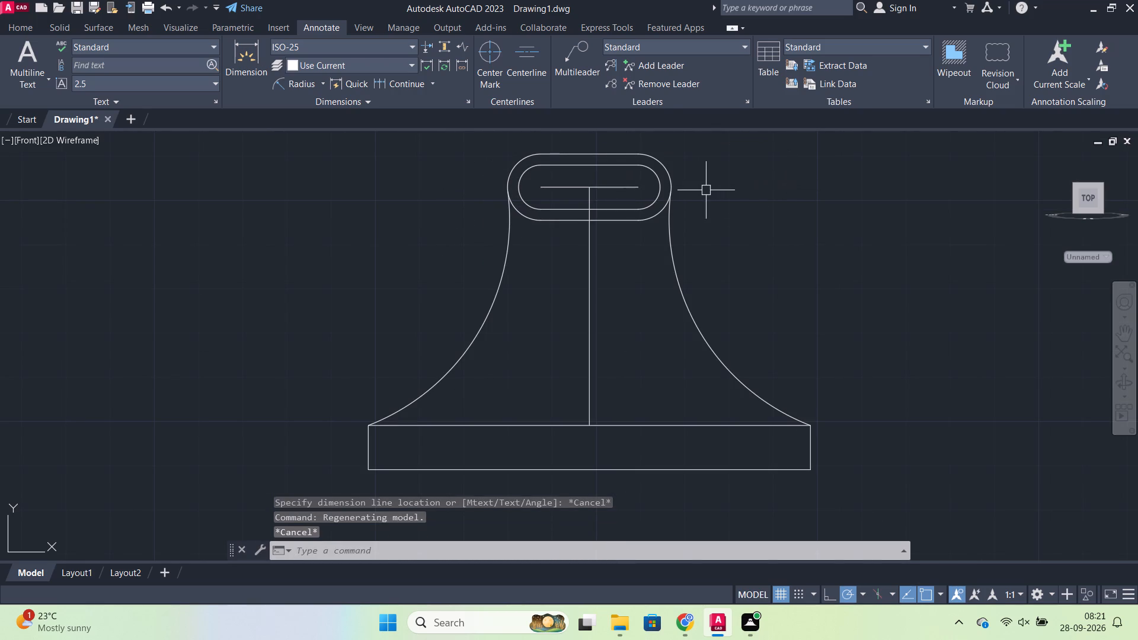
Erase the horizontal line inside the slot and the vertical centre line of the profile.
{"action": "left_click", "coordinate": [642, 186]}
{"action": "key", "text": "e"}
{"action": "key", "text": "Return"}
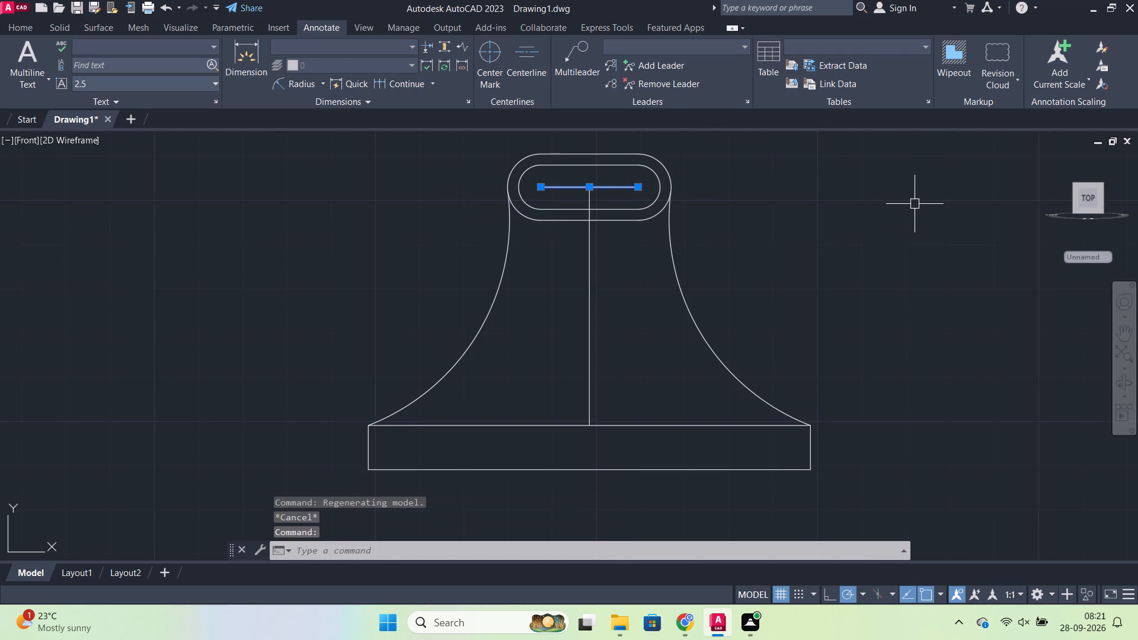
{"action": "left_click", "coordinate": [584, 263]}
{"action": "key", "text": "e"}
{"action": "key", "text": "Return"}
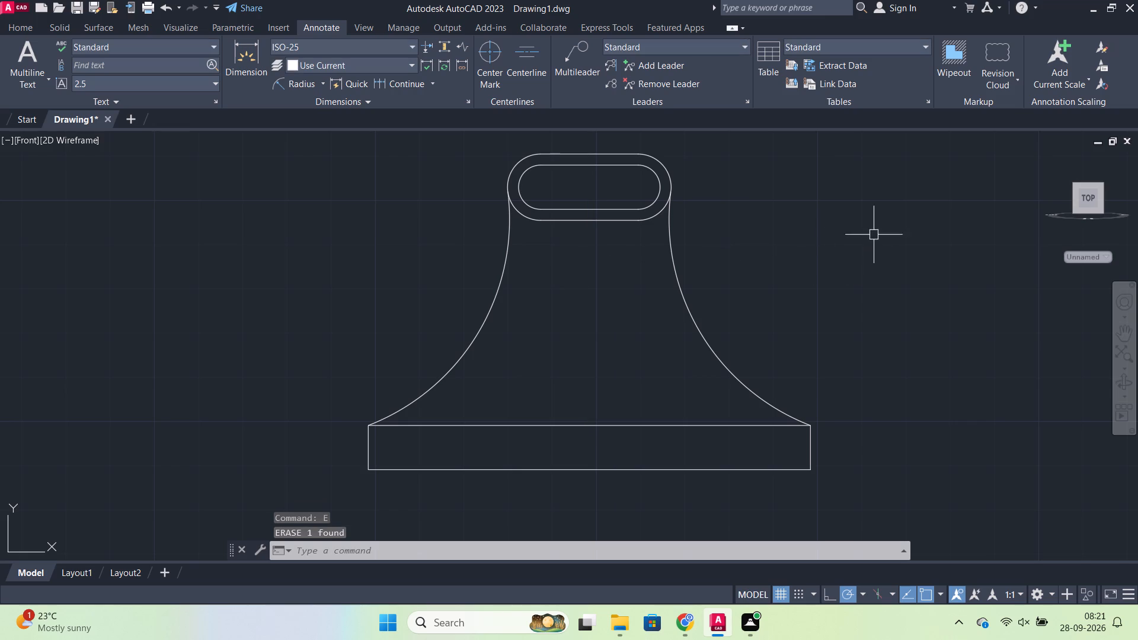
Switch the model to the SW Isometric view.
{"action": "left_click", "coordinate": [28, 22]}
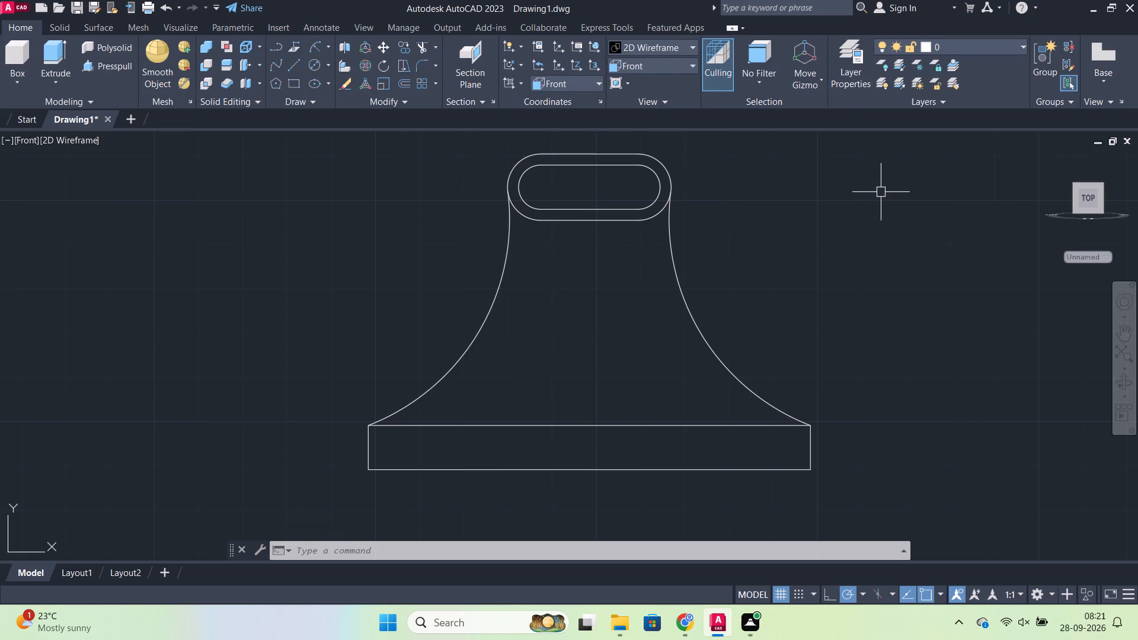
{"action": "left_click", "coordinate": [672, 62]}
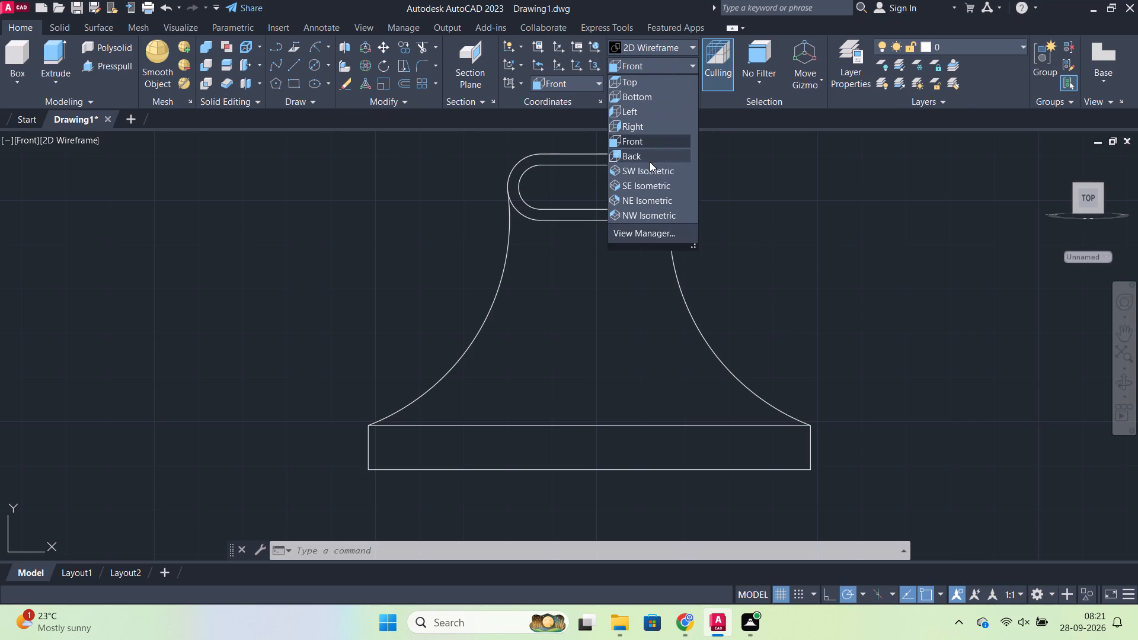
{"action": "left_click", "coordinate": [654, 175]}
{"action": "scroll", "coordinate": [715, 267], "scroll_direction": "down", "scroll_amount": 1}
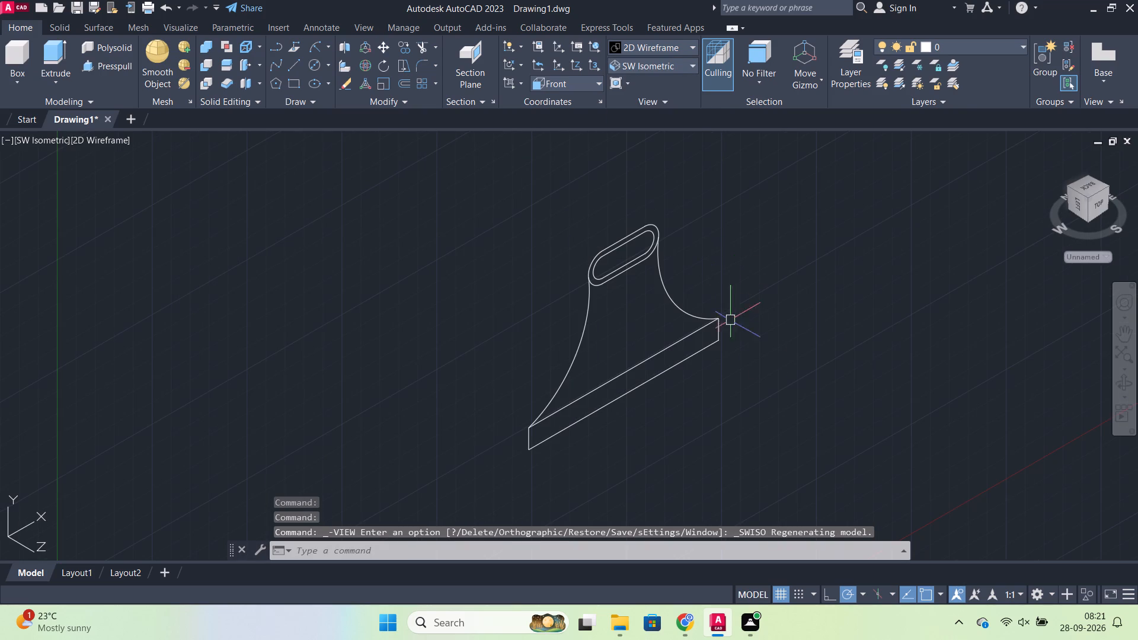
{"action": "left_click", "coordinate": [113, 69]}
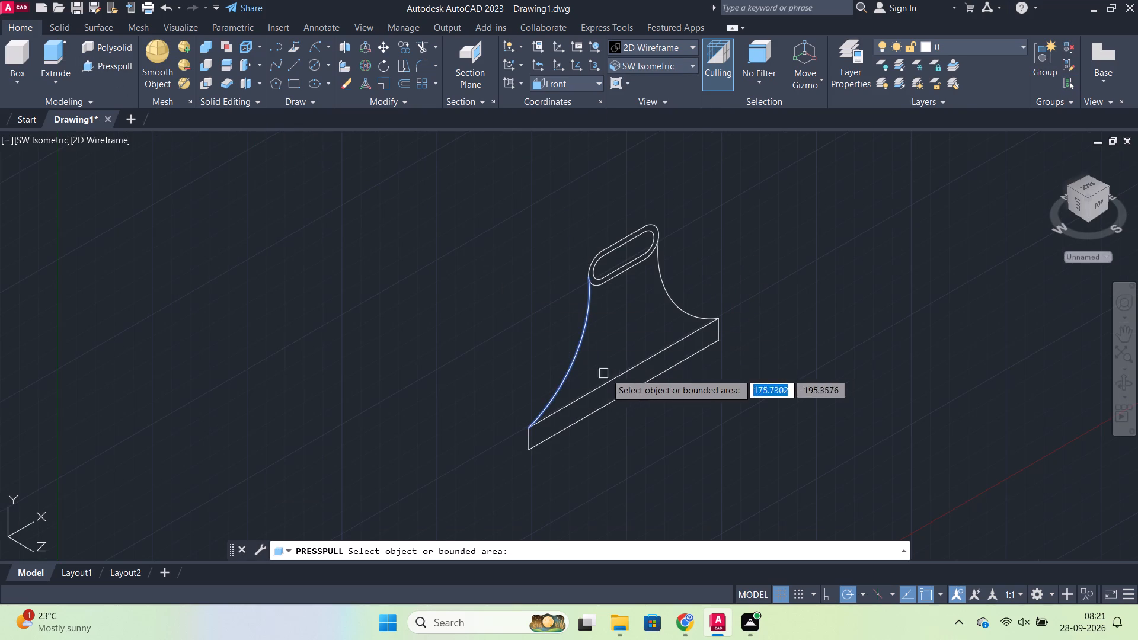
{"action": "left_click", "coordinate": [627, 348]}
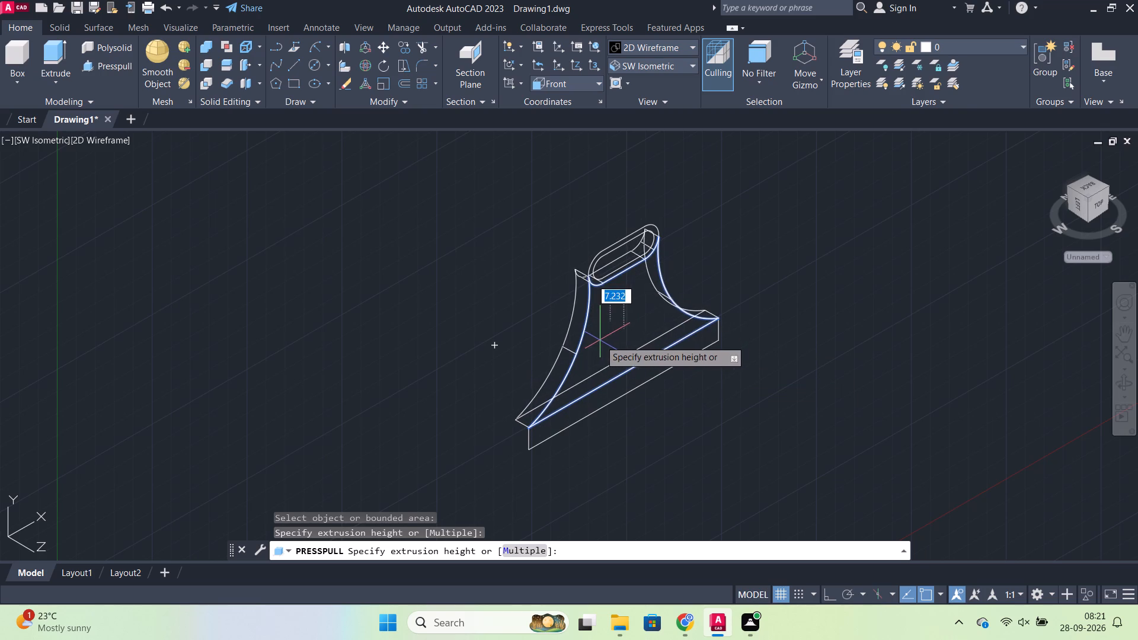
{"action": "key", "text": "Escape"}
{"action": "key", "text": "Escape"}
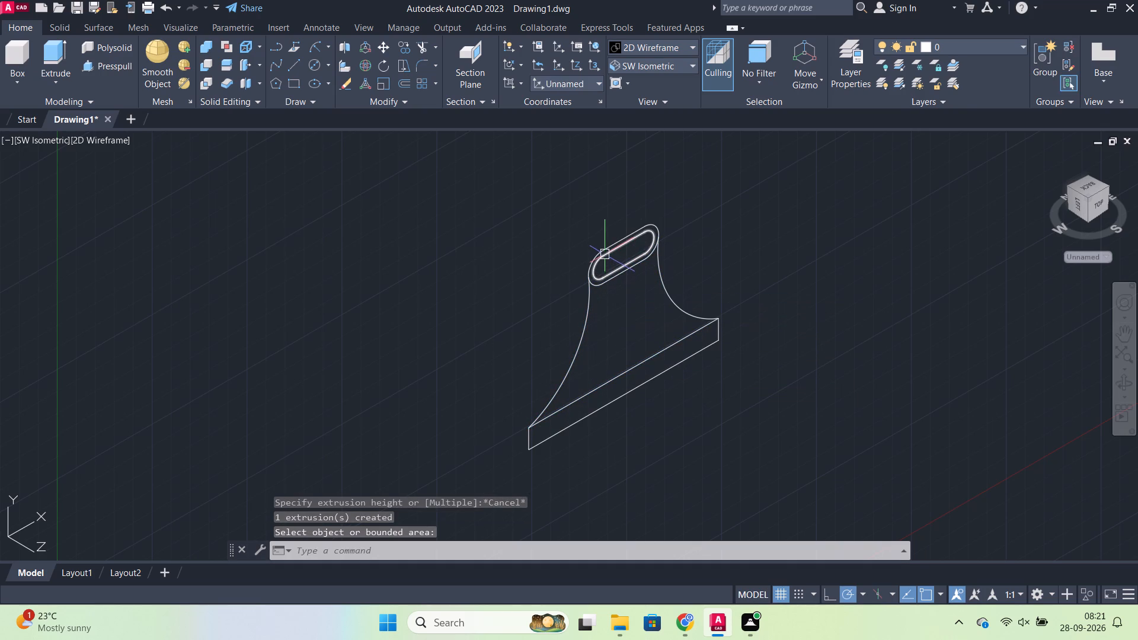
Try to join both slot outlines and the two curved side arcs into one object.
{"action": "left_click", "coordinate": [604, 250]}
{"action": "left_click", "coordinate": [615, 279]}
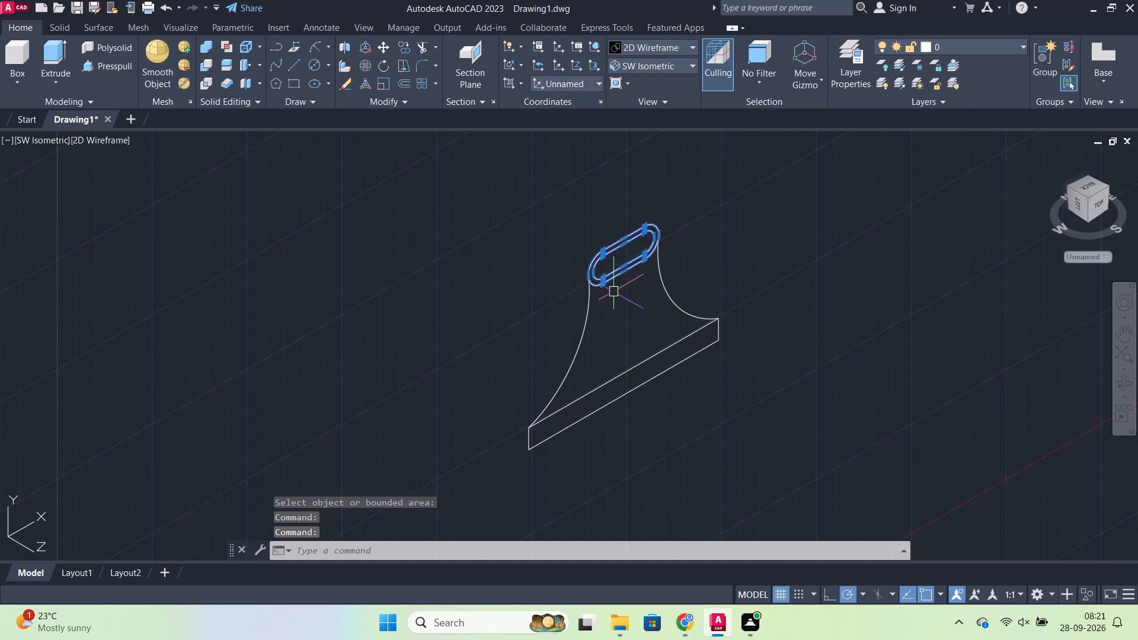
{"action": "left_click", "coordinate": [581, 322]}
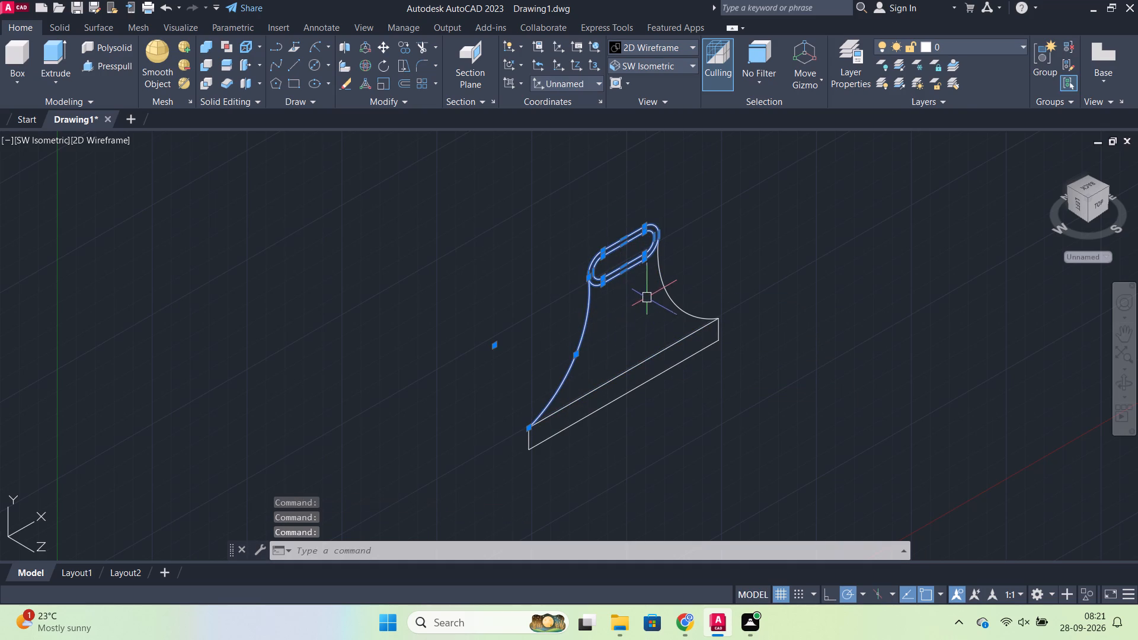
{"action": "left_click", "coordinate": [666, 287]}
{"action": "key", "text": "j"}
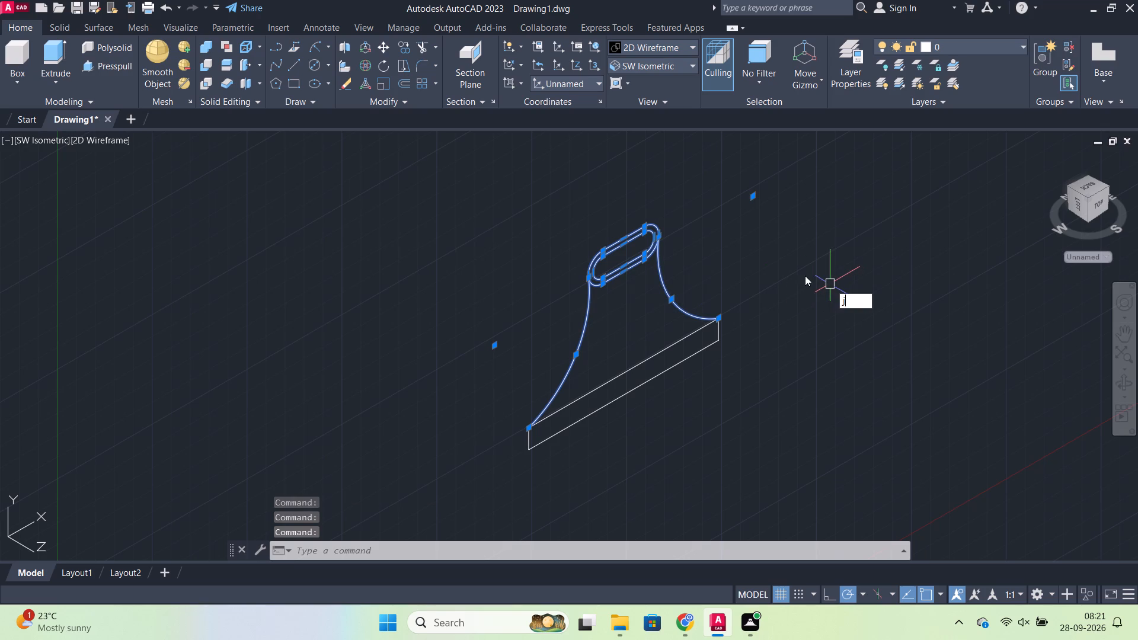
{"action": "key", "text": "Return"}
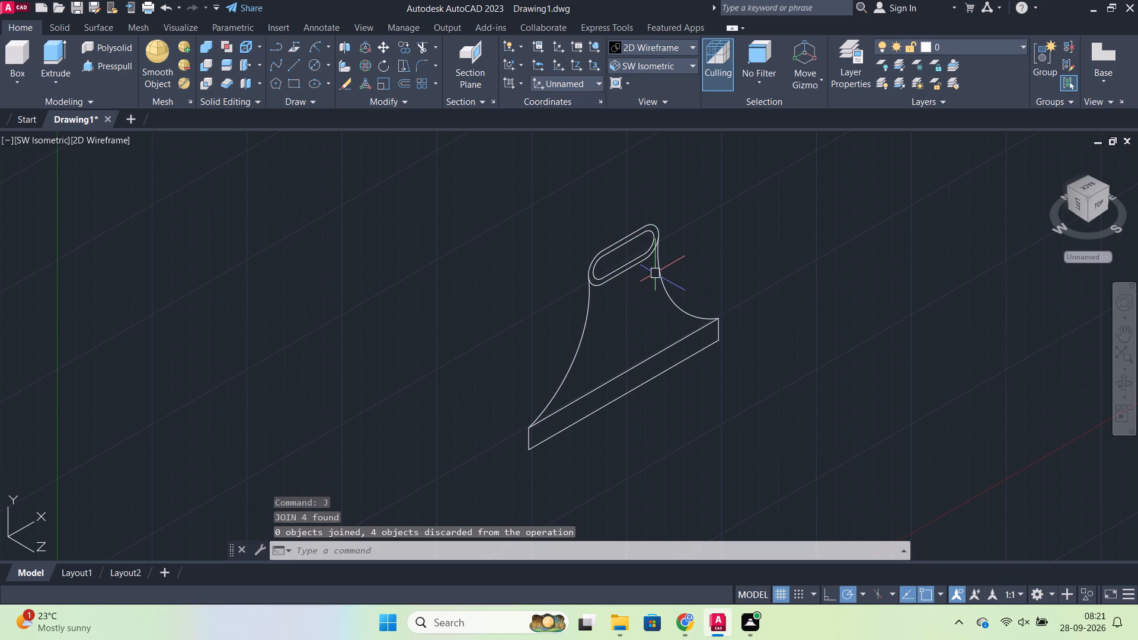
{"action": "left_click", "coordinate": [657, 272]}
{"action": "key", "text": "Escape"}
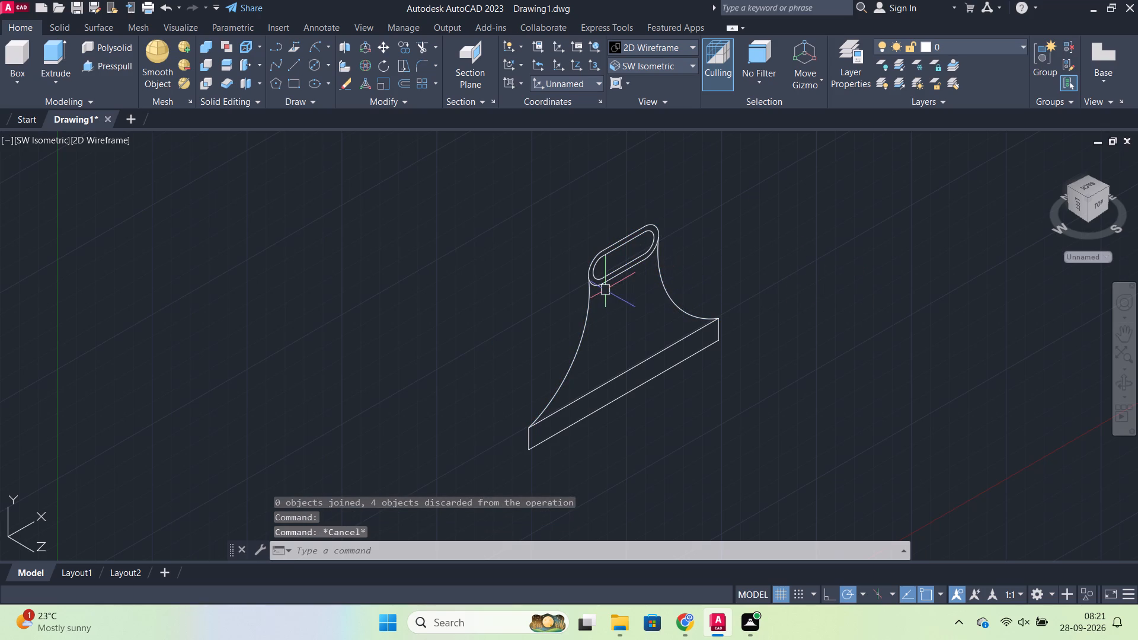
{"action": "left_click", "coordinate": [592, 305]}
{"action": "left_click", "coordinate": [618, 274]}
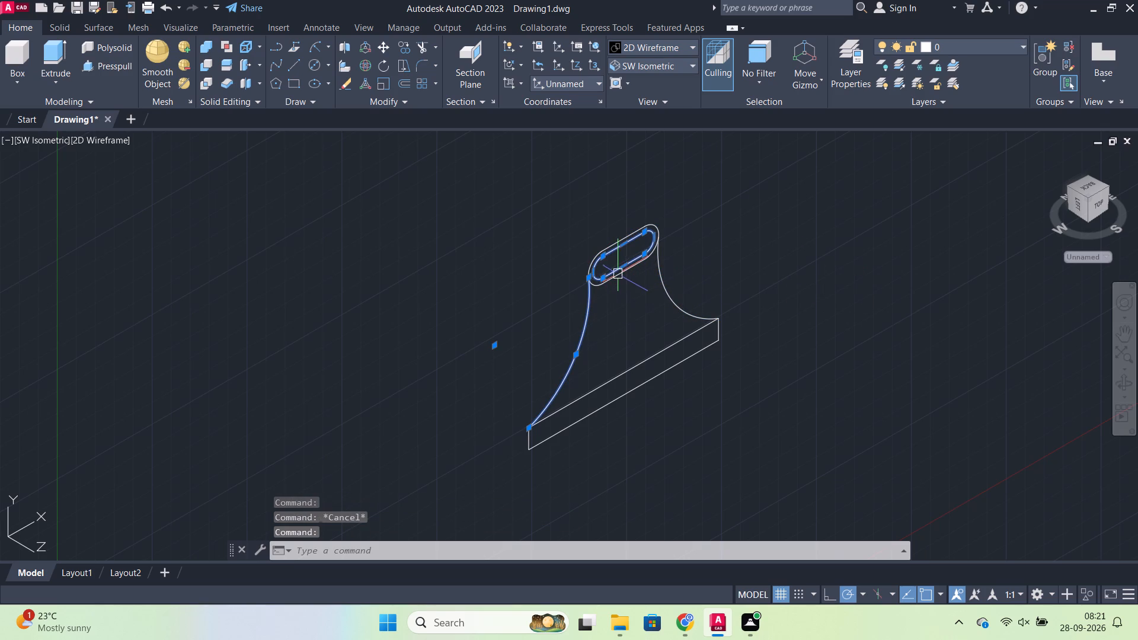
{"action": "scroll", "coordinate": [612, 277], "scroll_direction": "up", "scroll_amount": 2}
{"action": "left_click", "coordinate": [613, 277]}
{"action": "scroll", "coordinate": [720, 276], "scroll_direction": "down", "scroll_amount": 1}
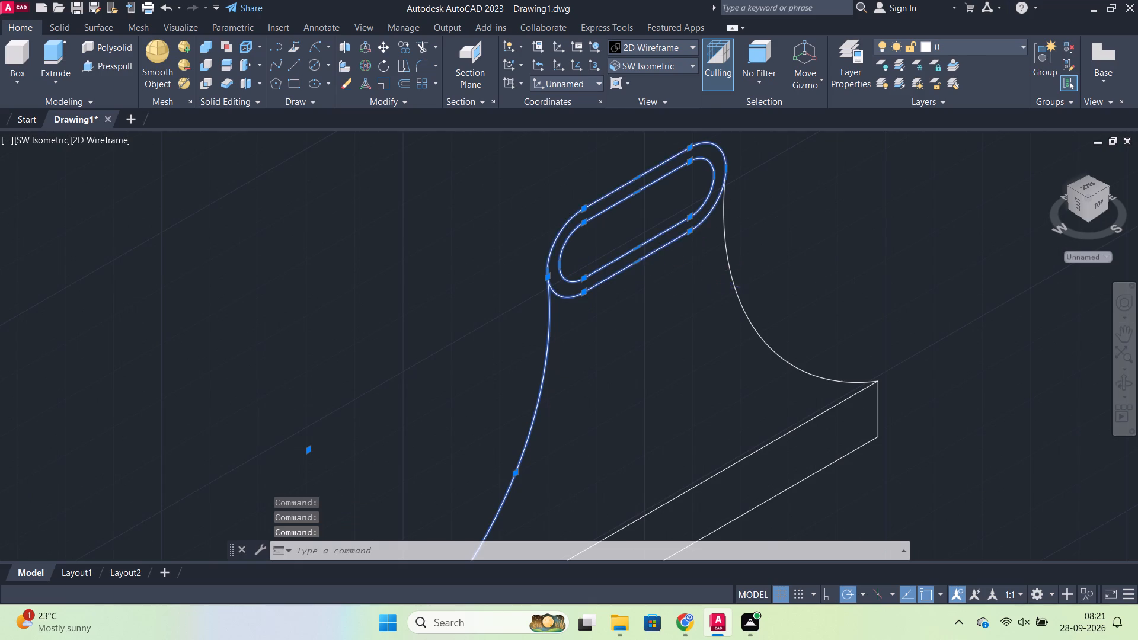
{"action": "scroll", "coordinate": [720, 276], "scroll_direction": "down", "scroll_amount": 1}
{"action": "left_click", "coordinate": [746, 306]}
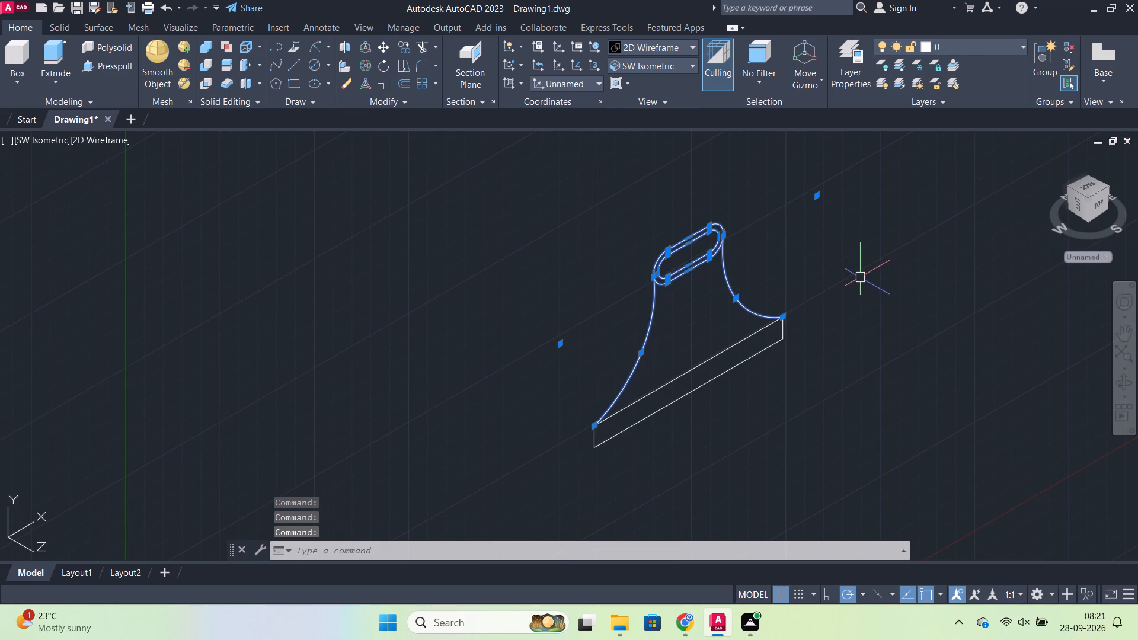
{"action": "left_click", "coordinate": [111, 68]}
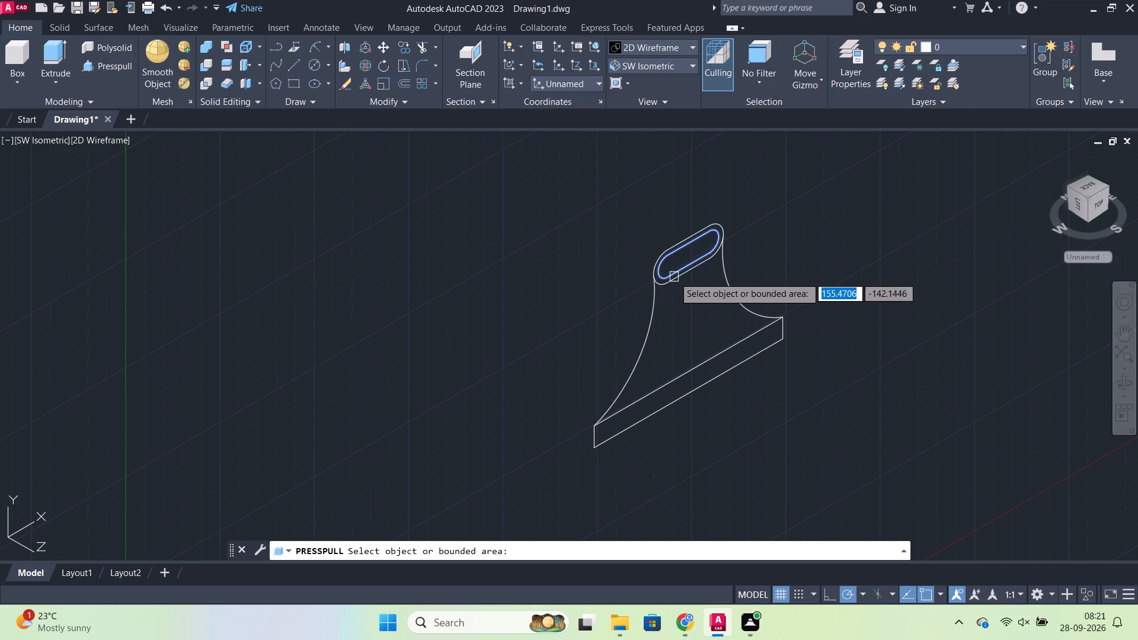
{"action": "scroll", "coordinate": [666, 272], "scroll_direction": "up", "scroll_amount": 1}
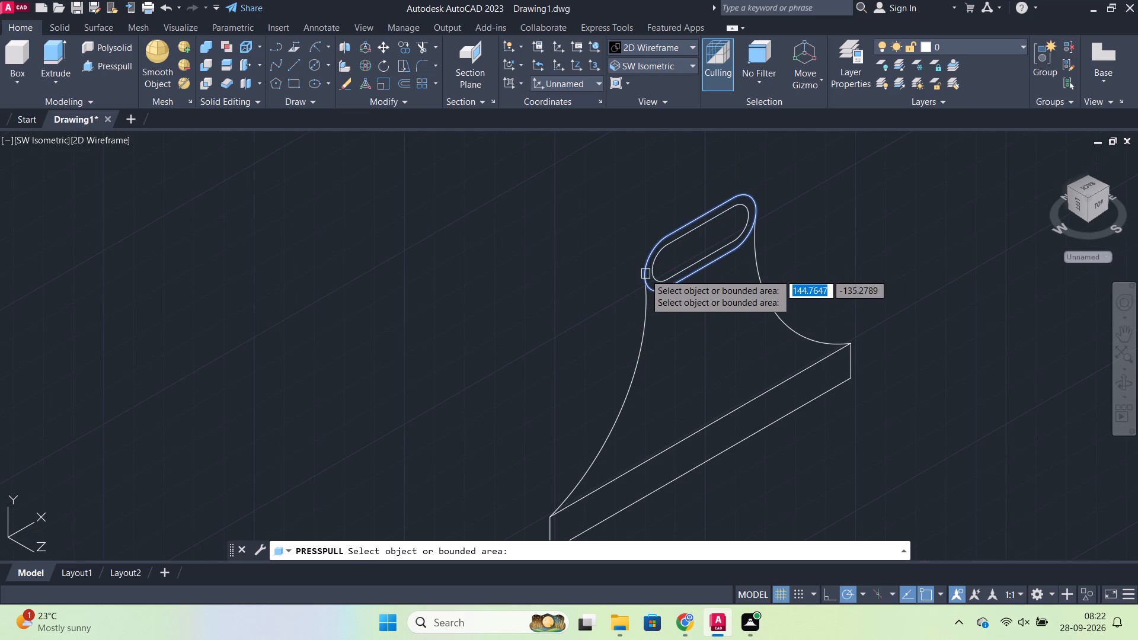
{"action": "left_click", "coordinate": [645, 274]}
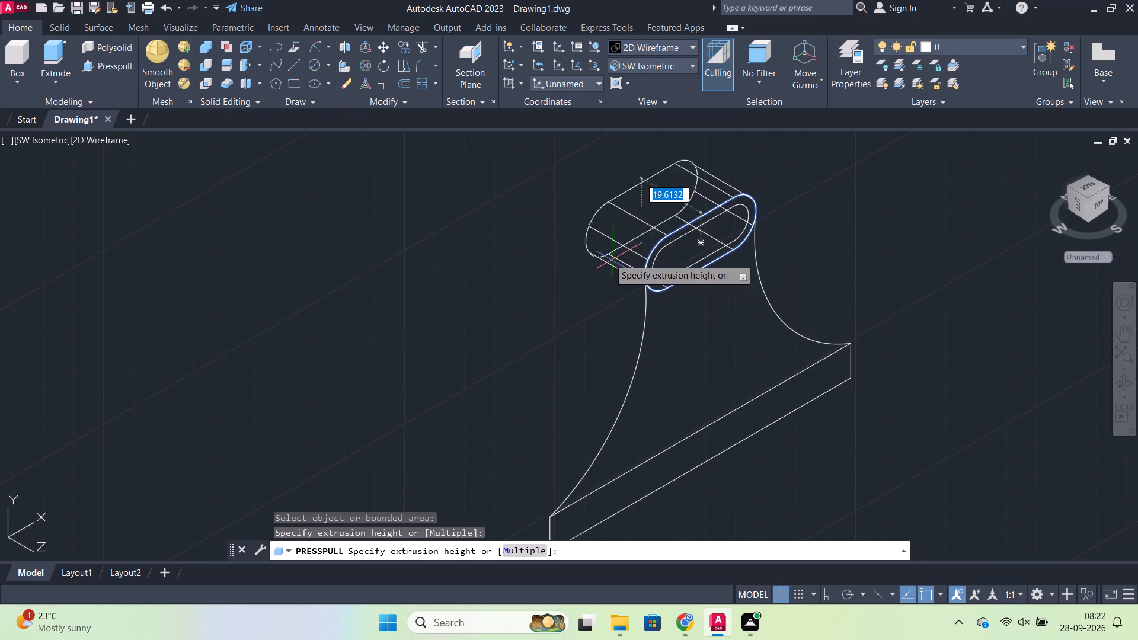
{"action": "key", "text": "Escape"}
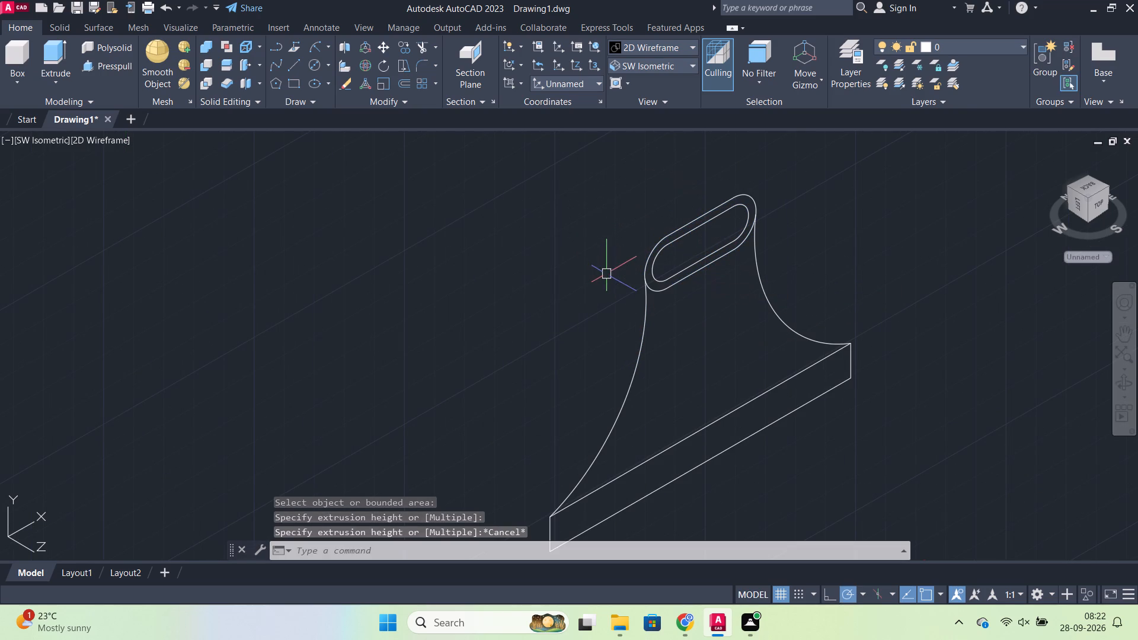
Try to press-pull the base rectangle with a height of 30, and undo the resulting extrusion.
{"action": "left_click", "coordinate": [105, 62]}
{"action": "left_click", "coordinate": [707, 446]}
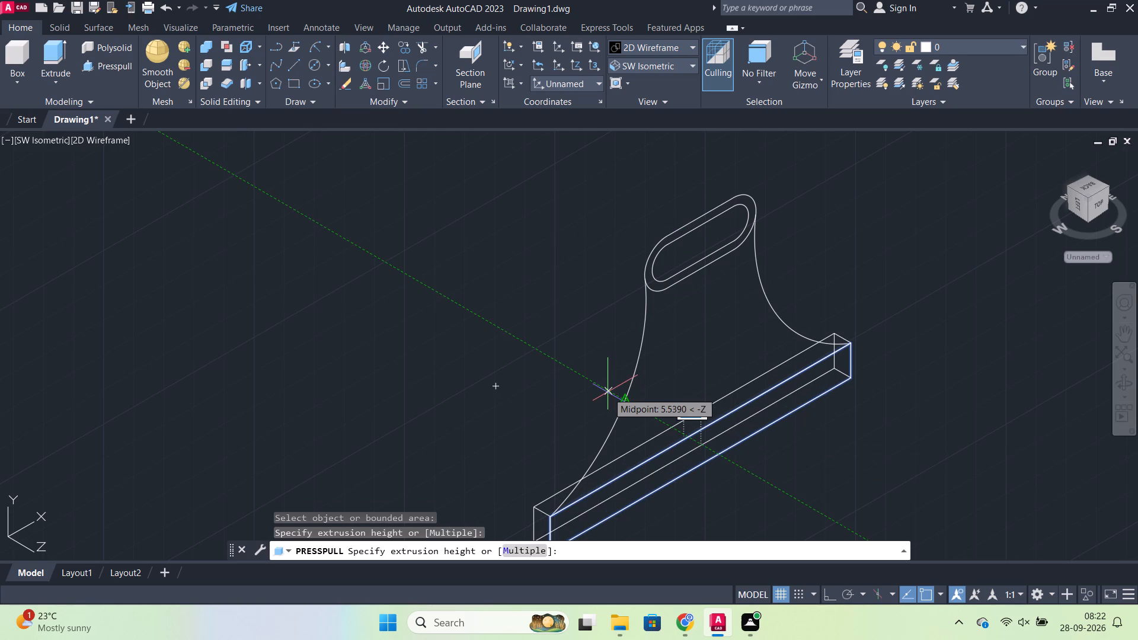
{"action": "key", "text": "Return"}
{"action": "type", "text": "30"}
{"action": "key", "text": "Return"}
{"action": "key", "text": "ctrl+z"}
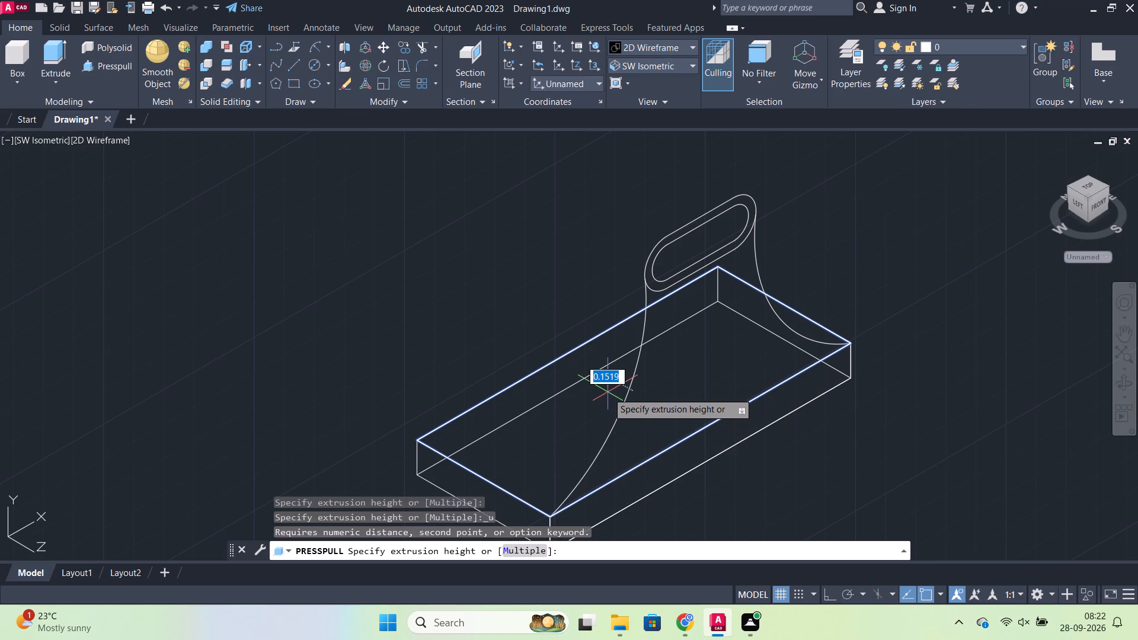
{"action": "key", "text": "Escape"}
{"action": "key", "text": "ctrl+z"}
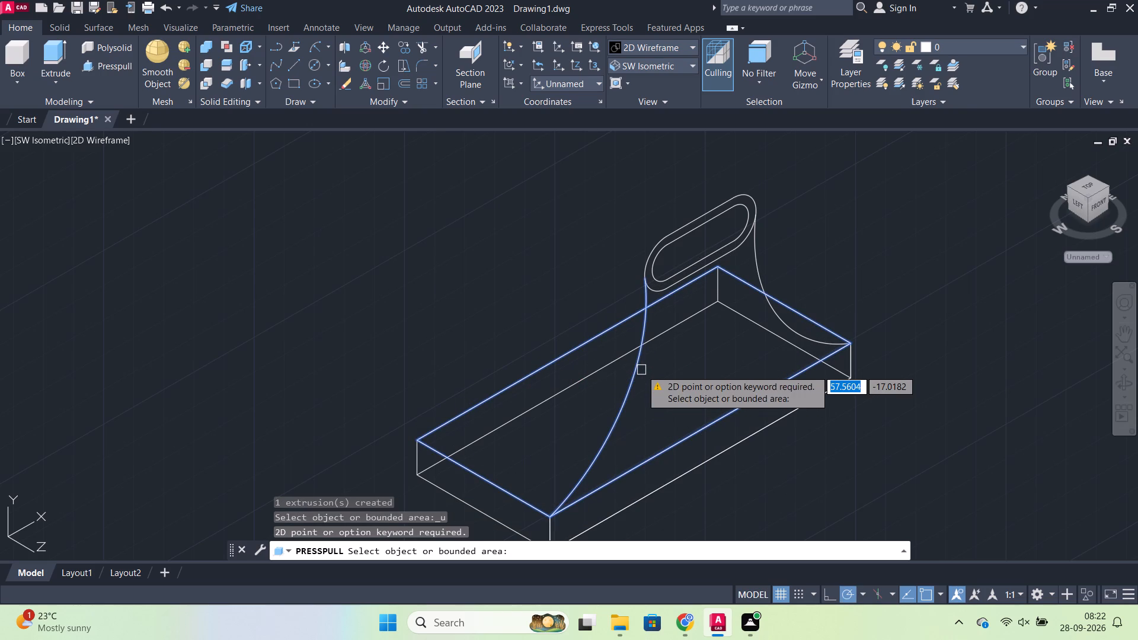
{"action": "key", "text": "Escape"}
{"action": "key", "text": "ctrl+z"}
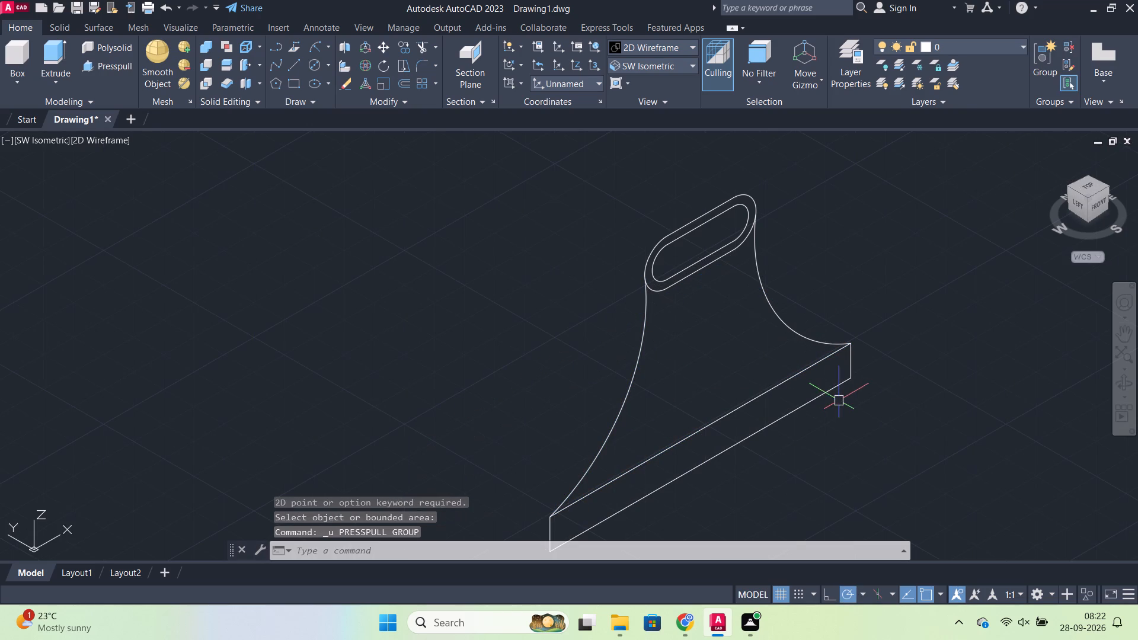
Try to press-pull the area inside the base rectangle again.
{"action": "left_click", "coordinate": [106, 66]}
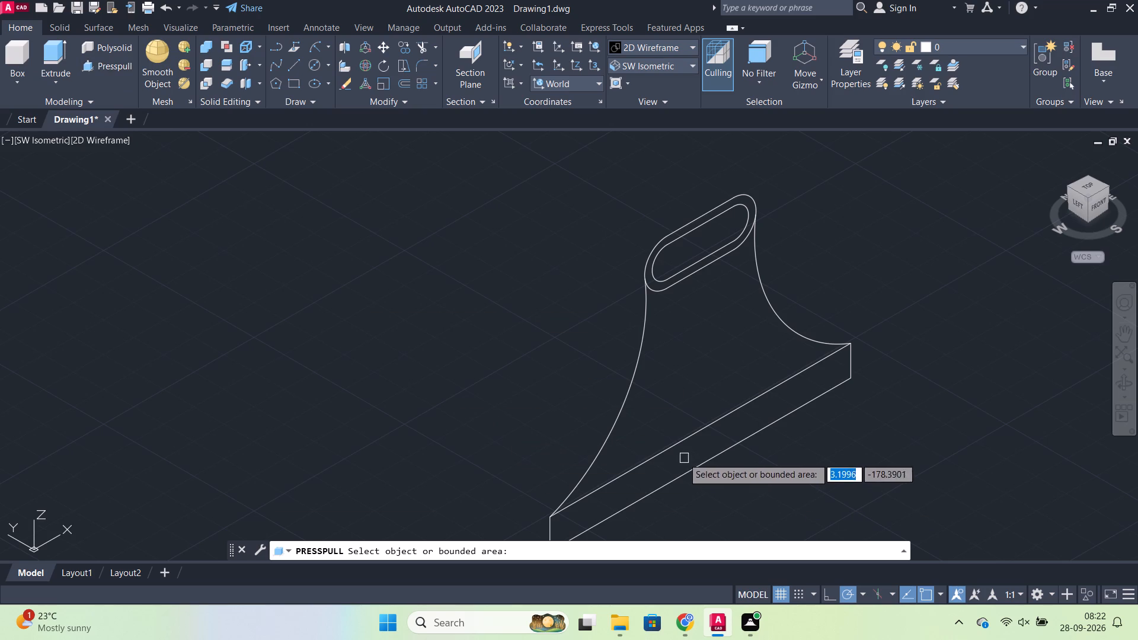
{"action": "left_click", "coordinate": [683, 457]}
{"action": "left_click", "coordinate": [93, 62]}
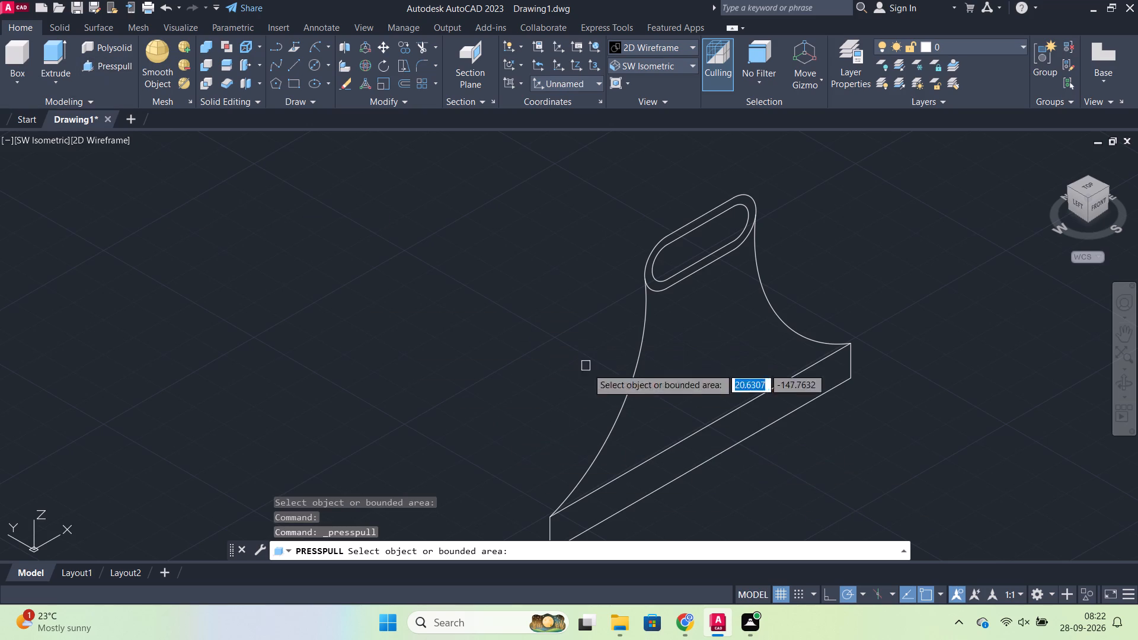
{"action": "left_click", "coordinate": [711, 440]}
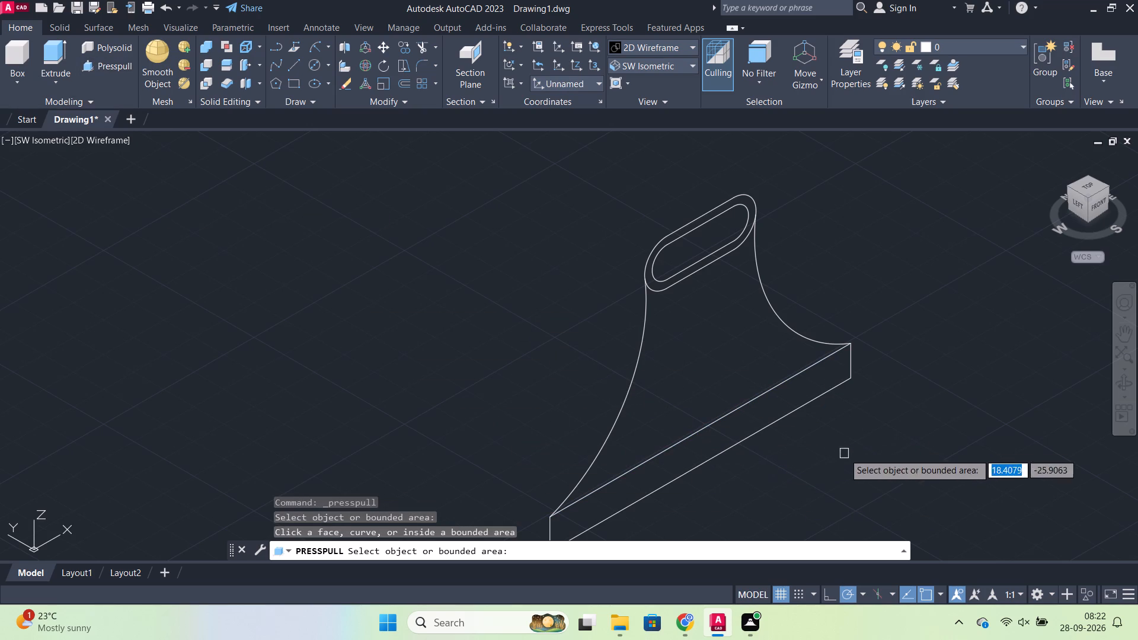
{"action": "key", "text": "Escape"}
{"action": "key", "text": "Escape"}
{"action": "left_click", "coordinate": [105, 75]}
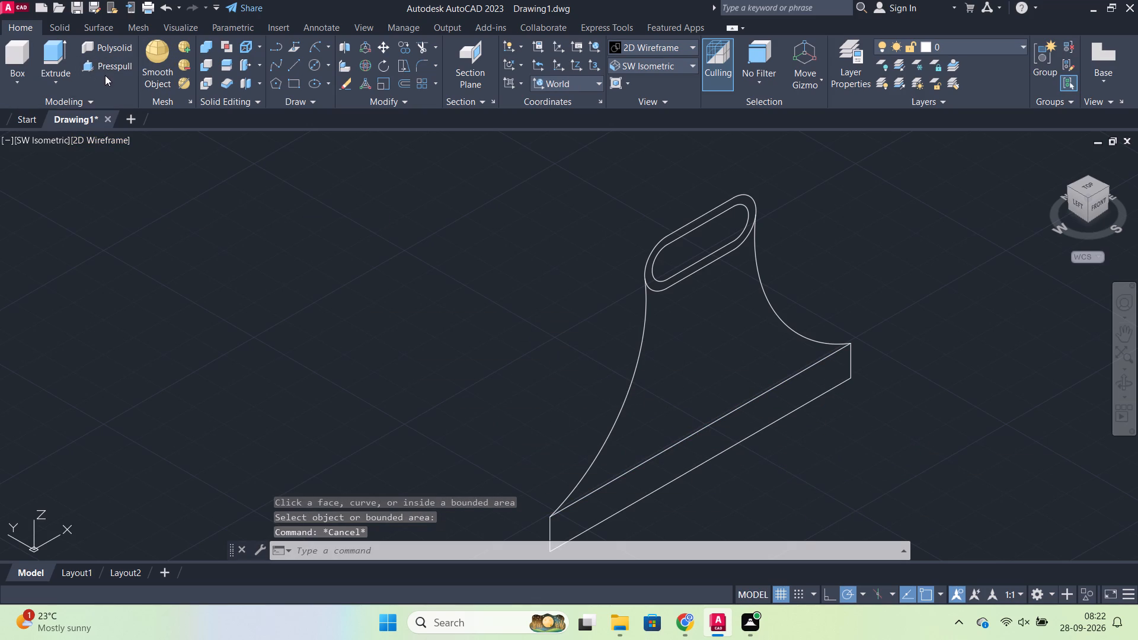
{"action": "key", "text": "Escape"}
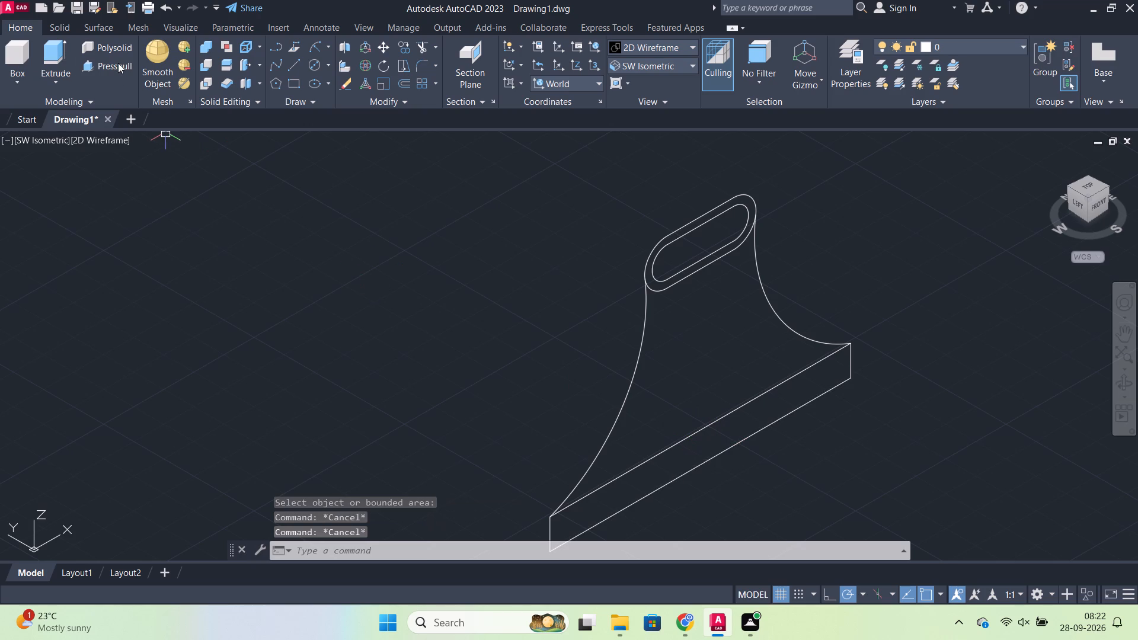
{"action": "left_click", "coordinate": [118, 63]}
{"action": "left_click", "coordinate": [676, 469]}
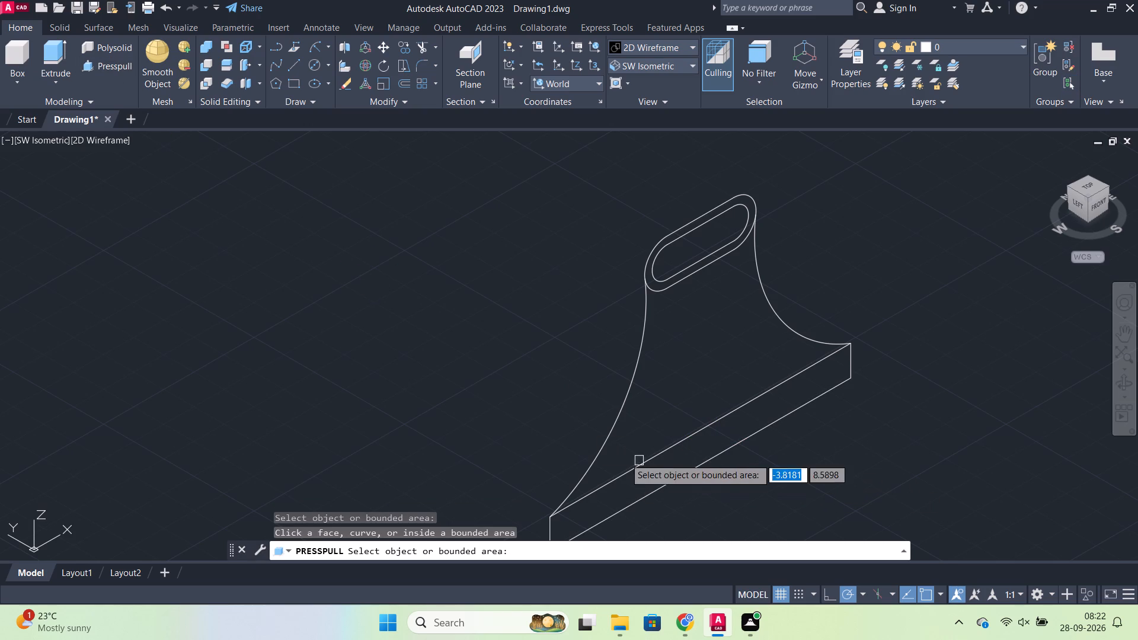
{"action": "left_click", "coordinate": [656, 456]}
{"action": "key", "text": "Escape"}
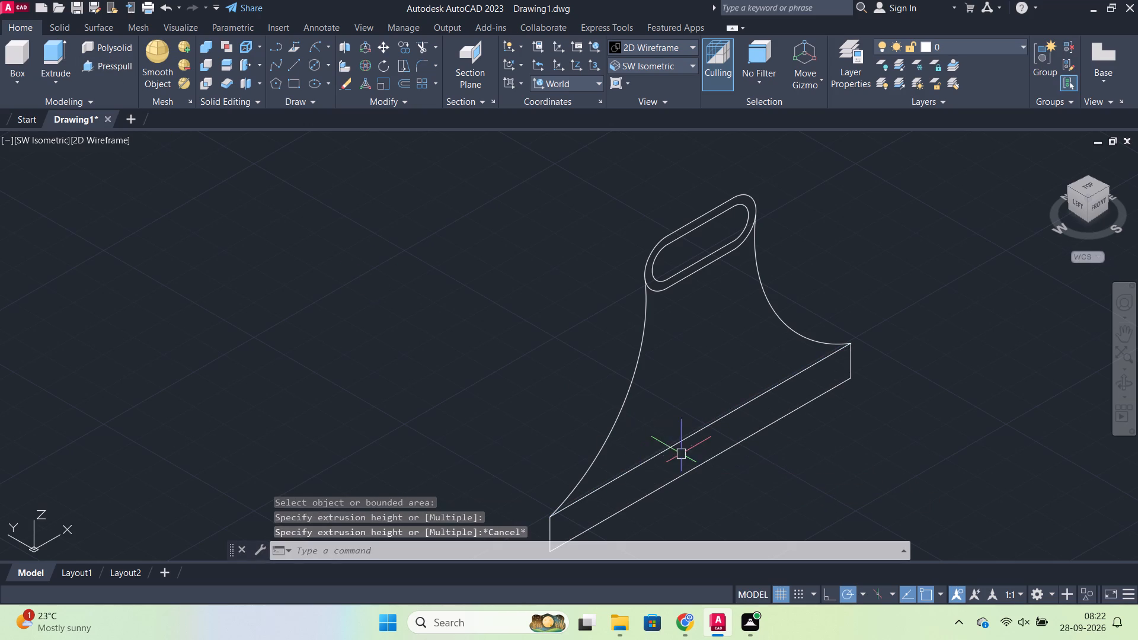
Join the four lines of the base rectangle into a single closed outline.
{"action": "scroll", "coordinate": [681, 450], "scroll_direction": "down", "scroll_amount": 1}
{"action": "middle_click_drag", "start_coordinate": [545, 436], "coordinate": [575, 337]}
{"action": "scroll", "coordinate": [424, 264], "scroll_direction": "up", "scroll_amount": 1}
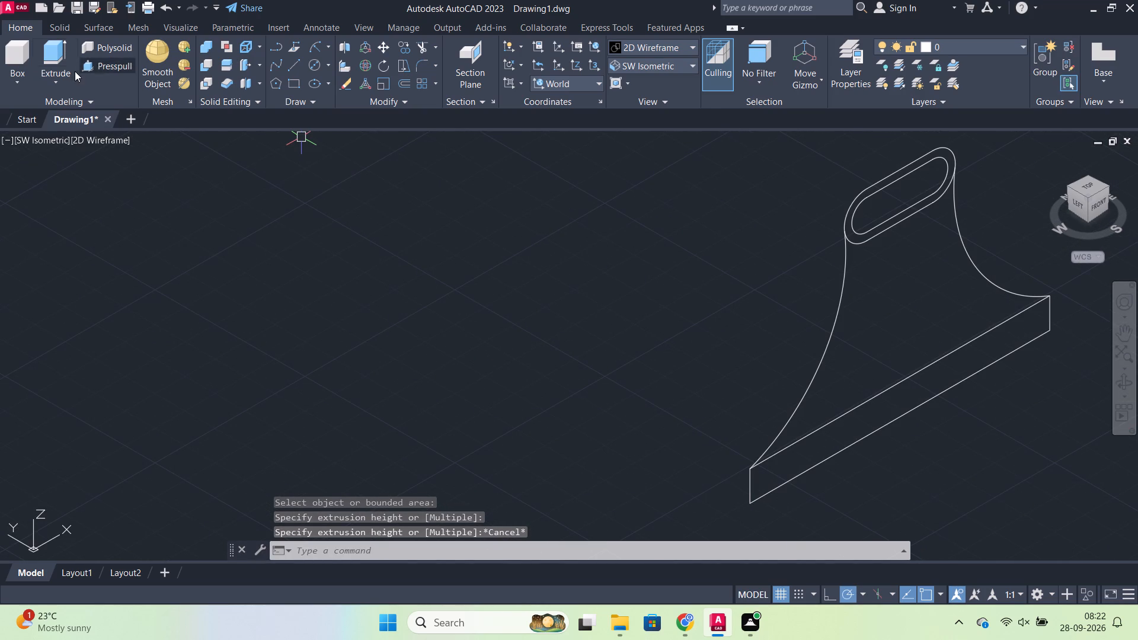
{"action": "middle_click_drag", "start_coordinate": [405, 225], "coordinate": [369, 226]}
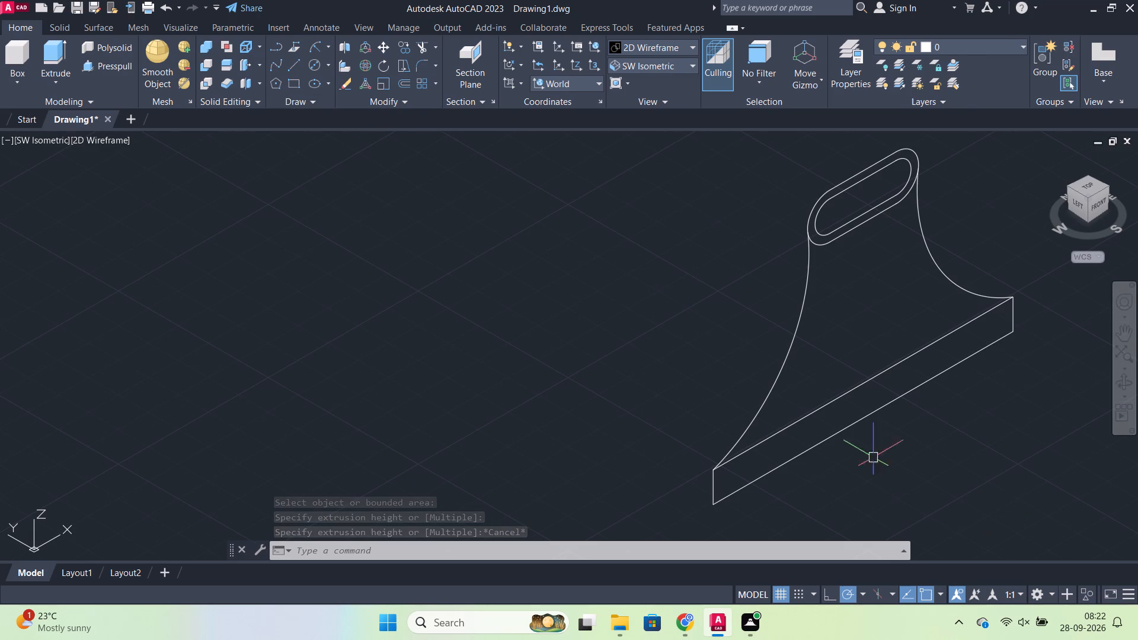
{"action": "left_click", "coordinate": [833, 402]}
{"action": "left_click", "coordinate": [716, 485]}
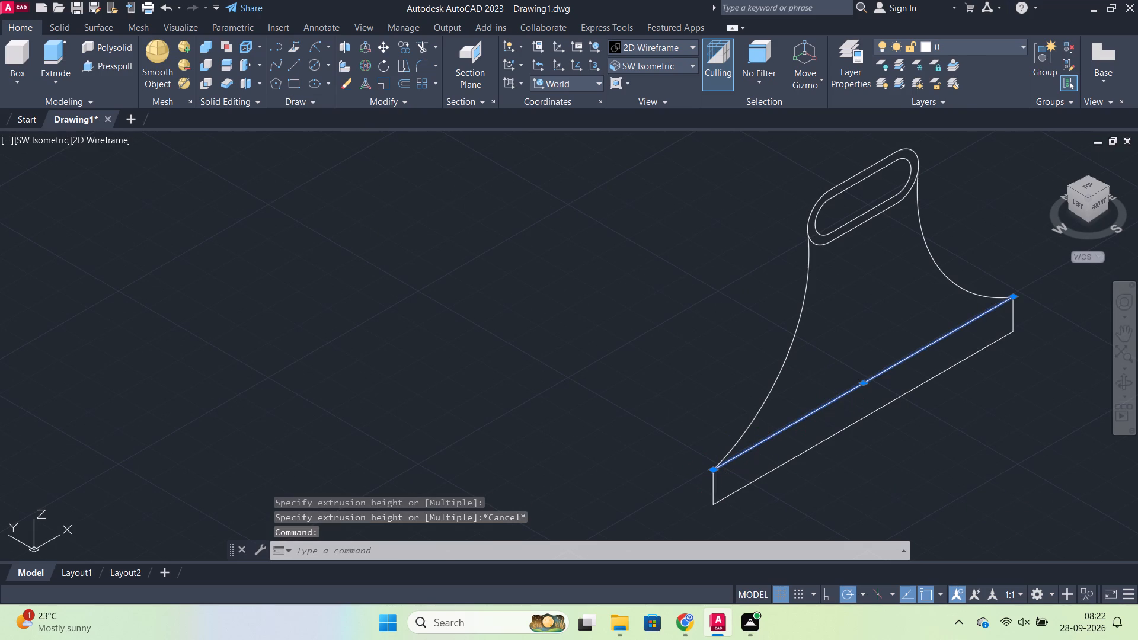
{"action": "left_click", "coordinate": [779, 469]}
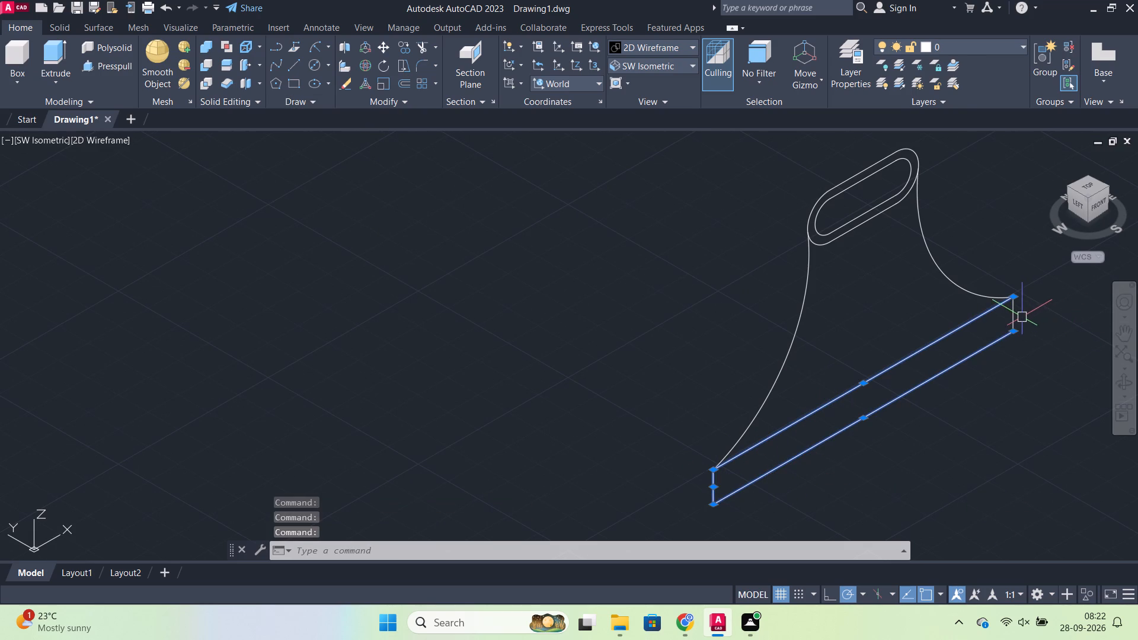
{"action": "left_click", "coordinate": [1013, 312]}
{"action": "key", "text": "j"}
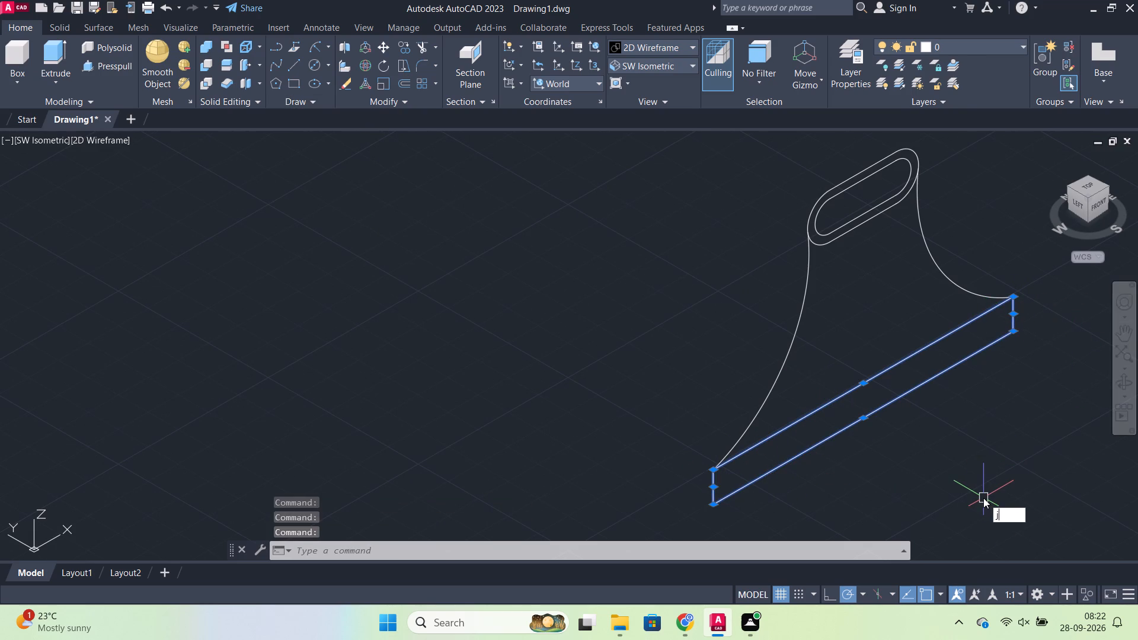
{"action": "key", "text": "Return"}
Press-pull the joined base outline backward with an extrusion height of 30.
{"action": "left_click", "coordinate": [110, 63]}
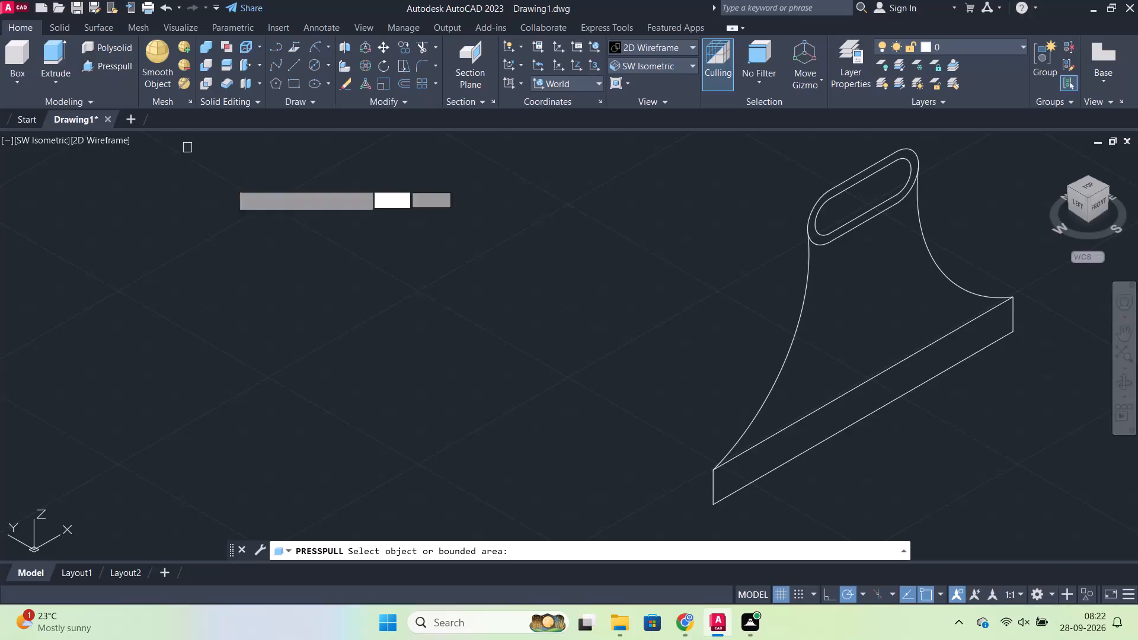
{"action": "left_click", "coordinate": [897, 376]}
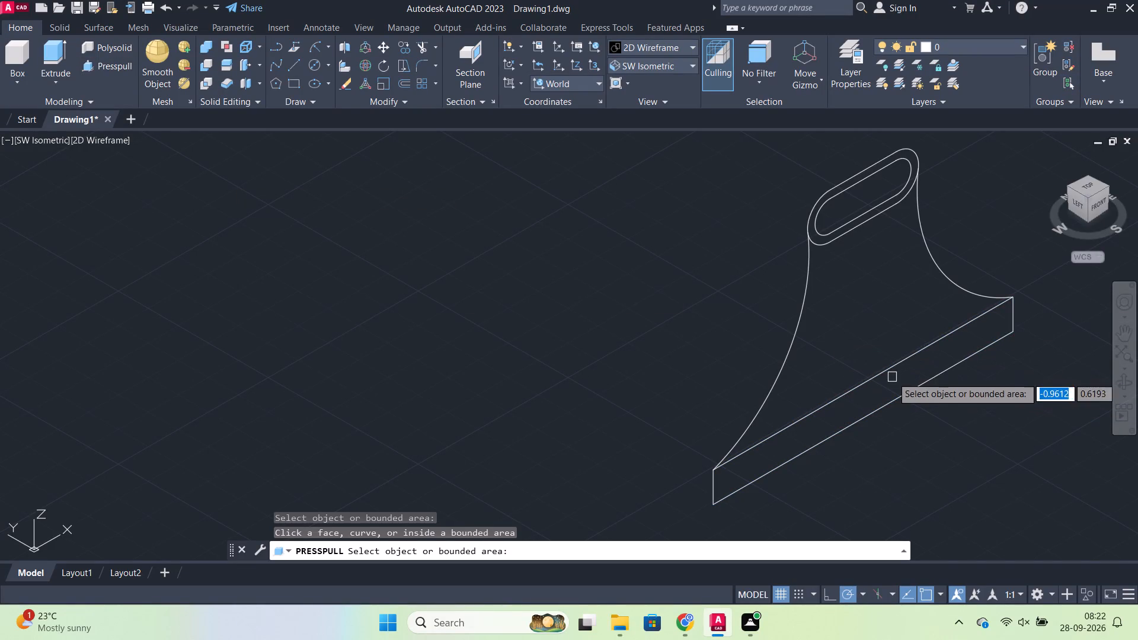
{"action": "left_click", "coordinate": [871, 375]}
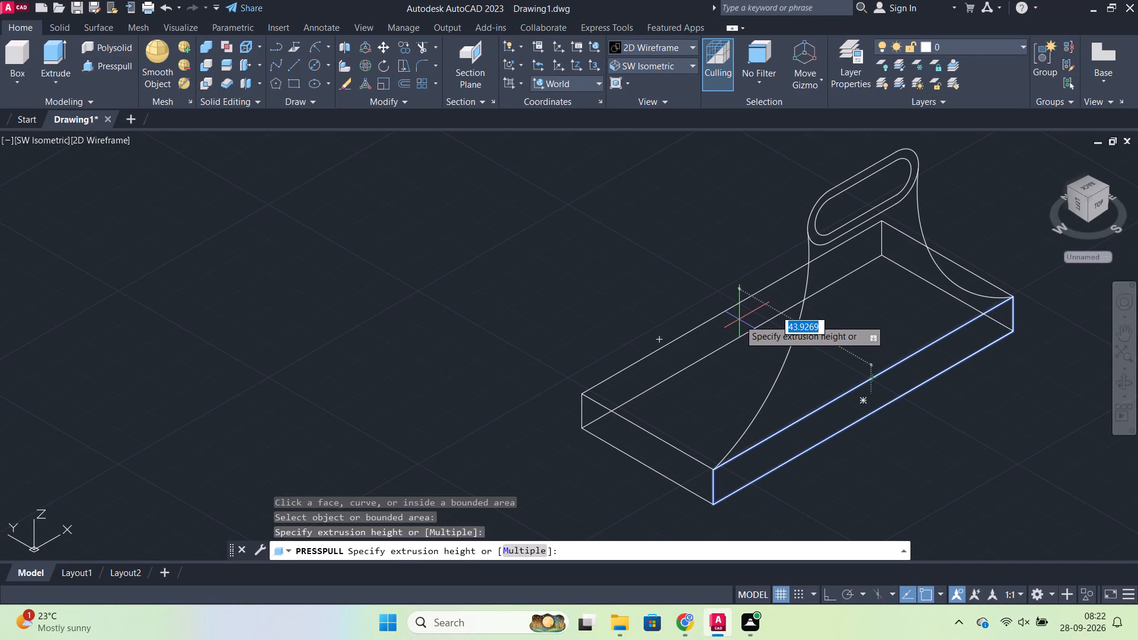
{"action": "type", "text": "30"}
{"action": "key", "text": "Return"}
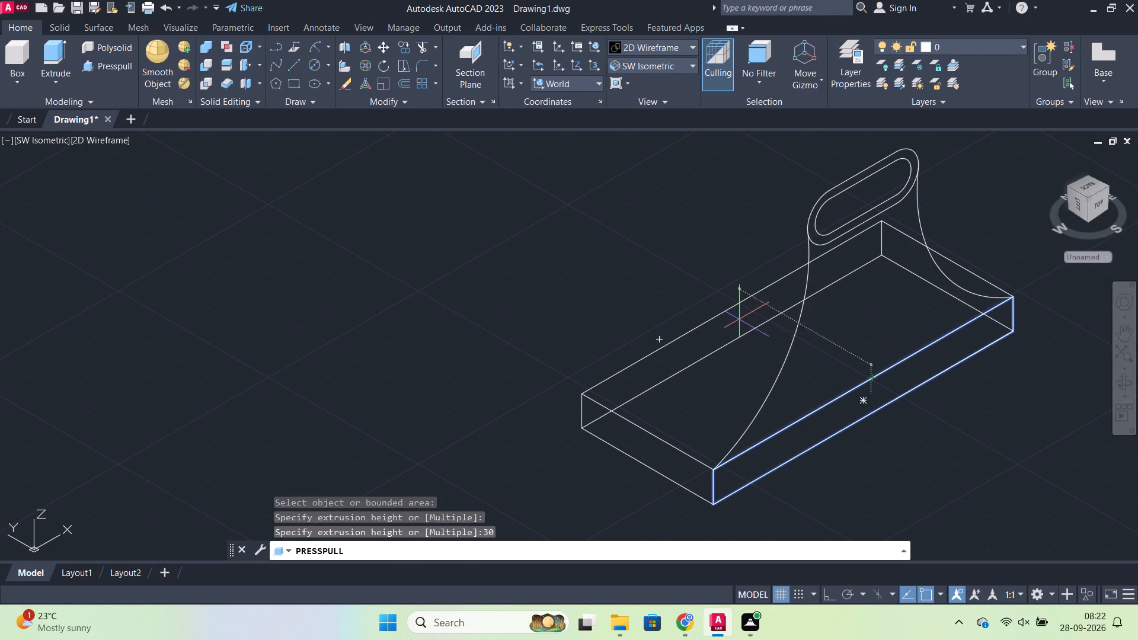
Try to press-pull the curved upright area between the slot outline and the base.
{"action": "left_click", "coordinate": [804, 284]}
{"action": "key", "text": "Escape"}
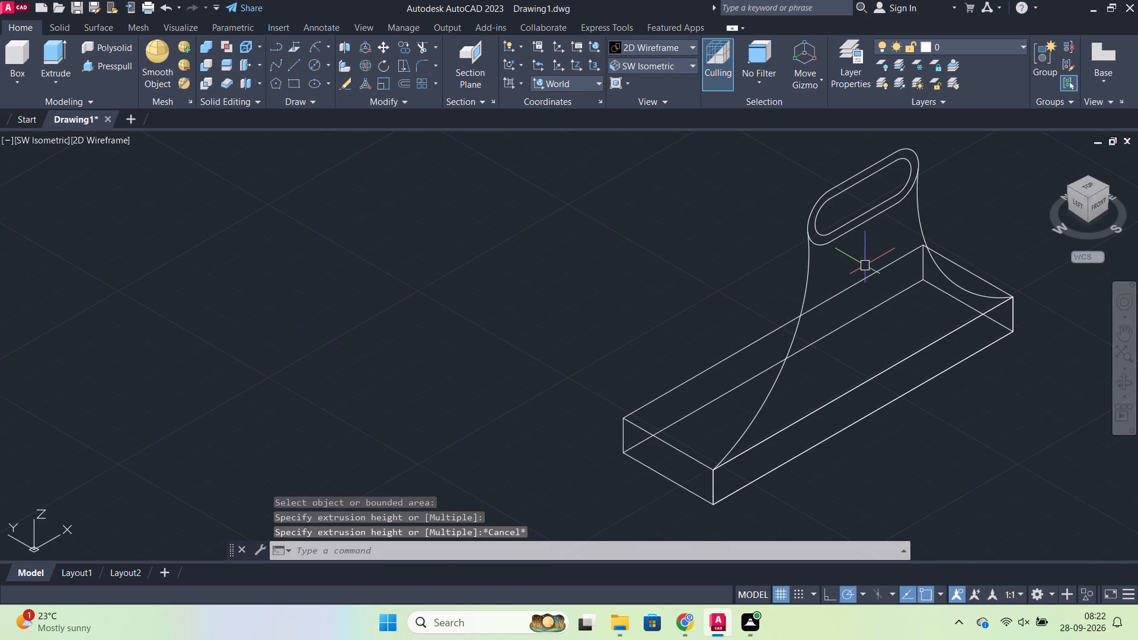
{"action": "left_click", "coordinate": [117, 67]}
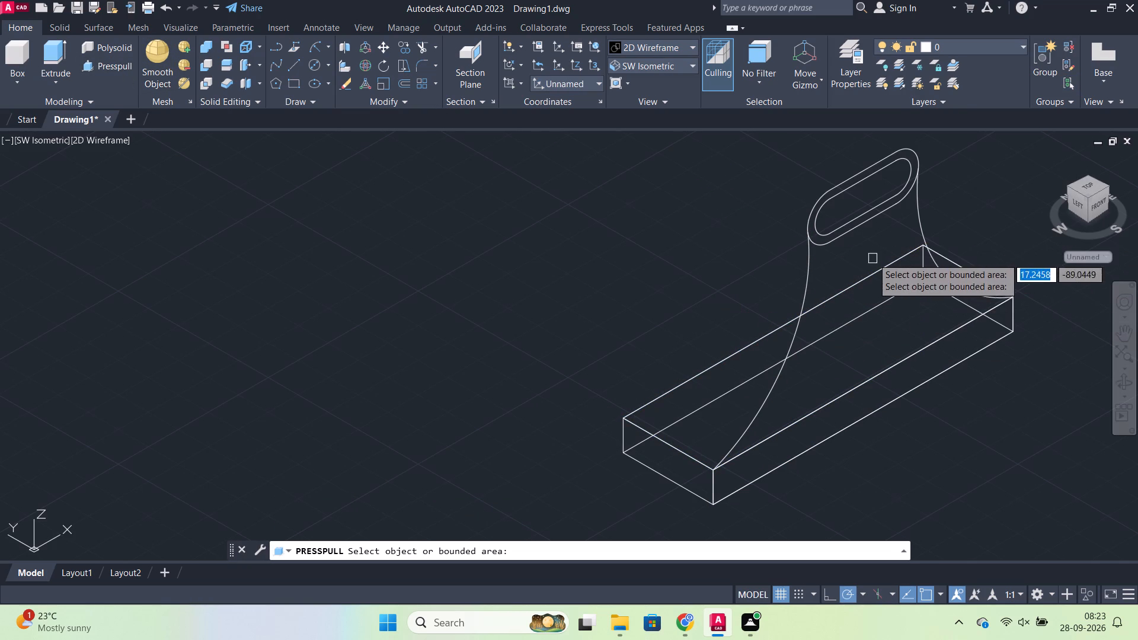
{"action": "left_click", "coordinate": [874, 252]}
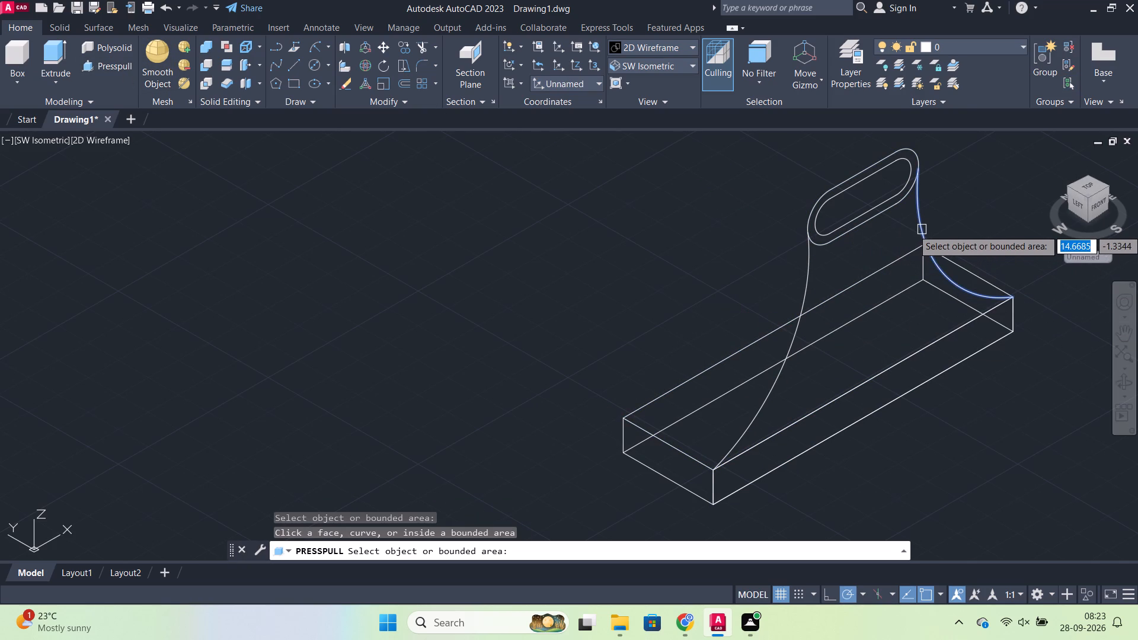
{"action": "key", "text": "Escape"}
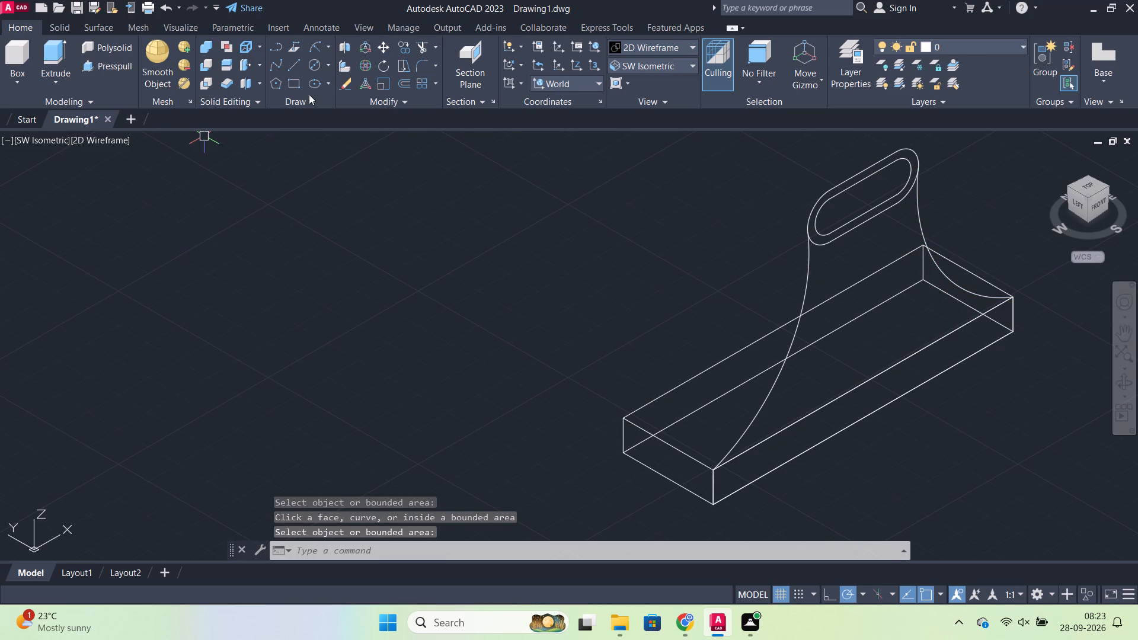
Draw a line along the base's front top edge, connecting the lower ends of the two curved side arcs.
{"action": "left_click", "coordinate": [291, 69]}
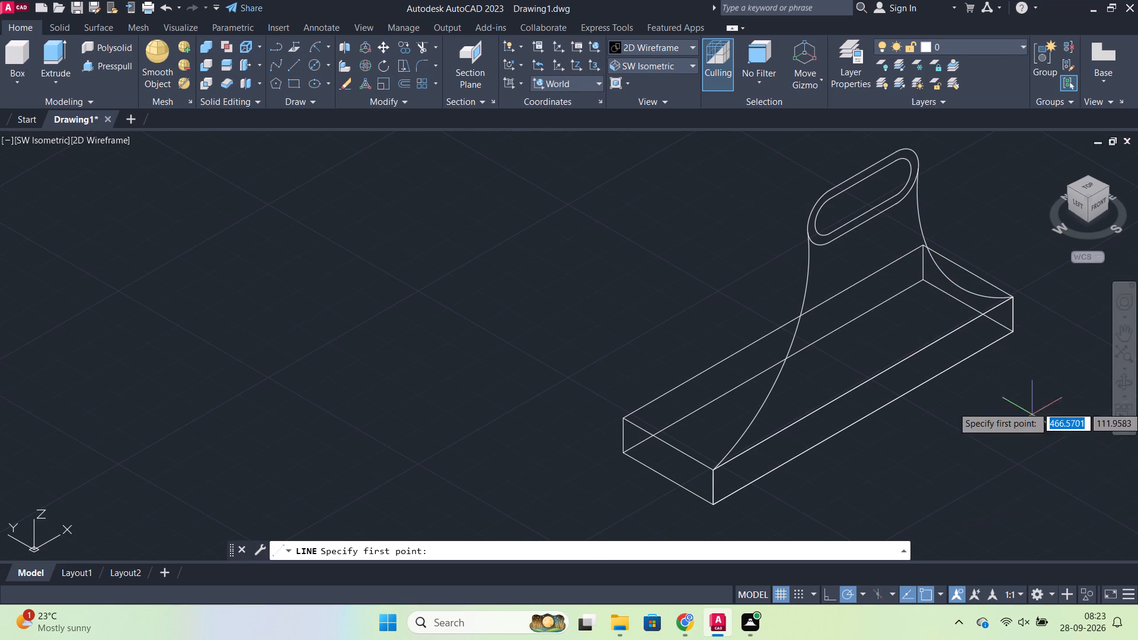
{"action": "left_click", "coordinate": [714, 471]}
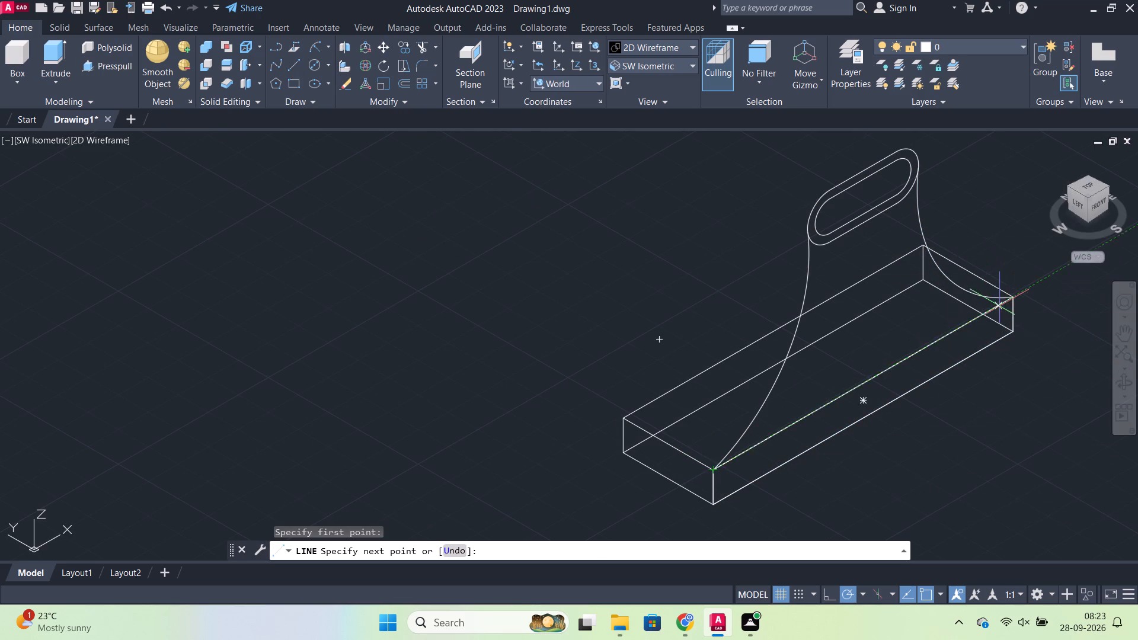
{"action": "left_click", "coordinate": [1012, 299]}
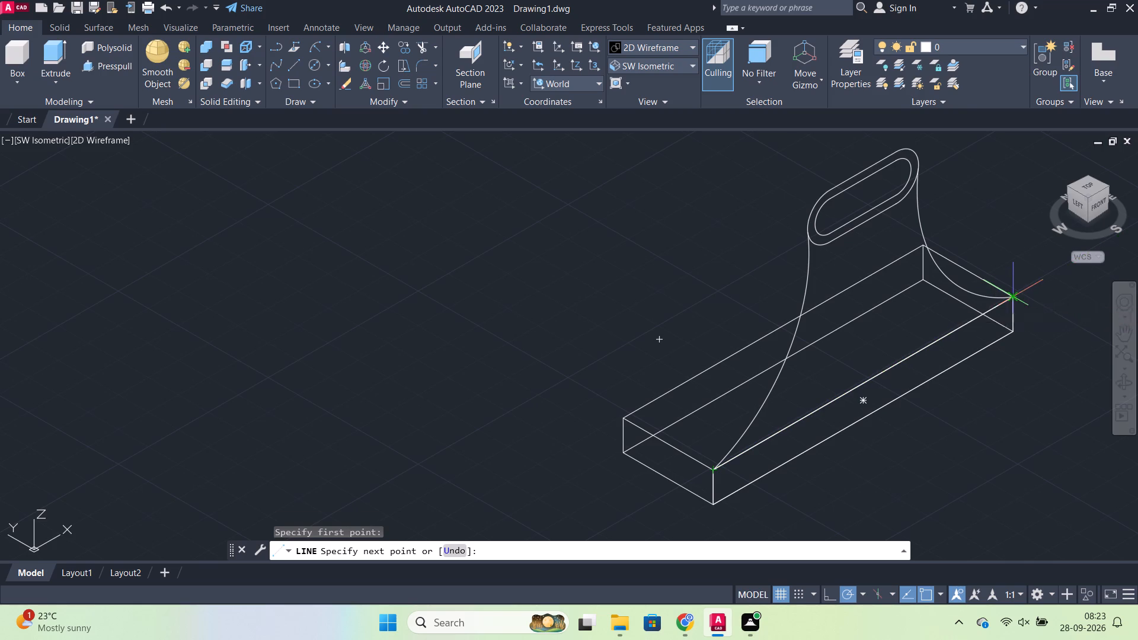
{"action": "key", "text": "Escape"}
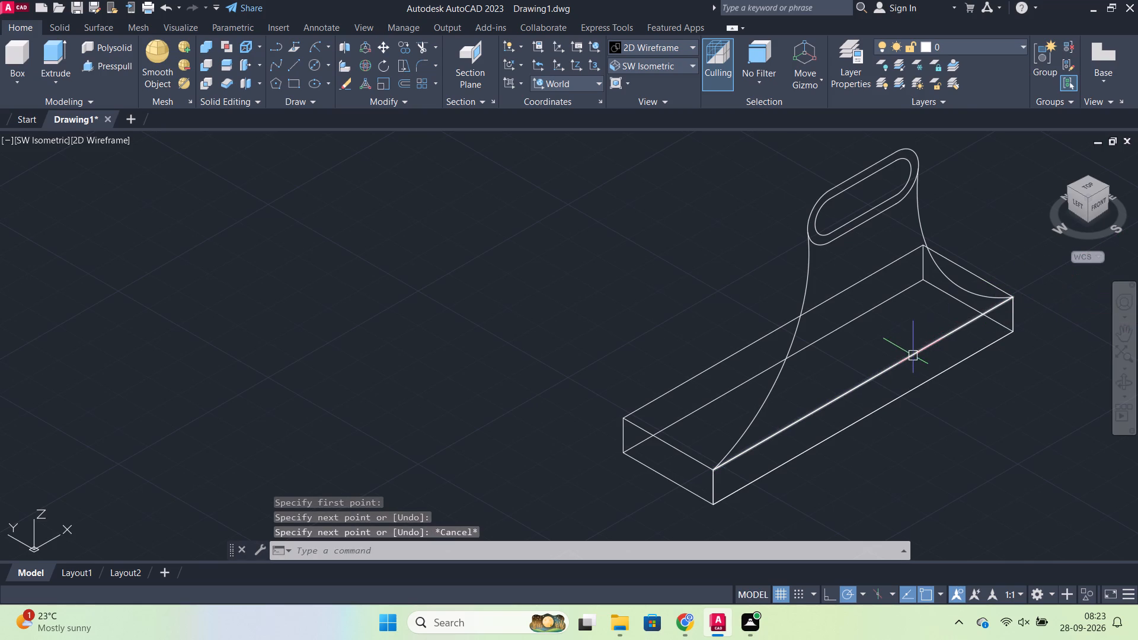
Join the front top edge line, both curved side arcs and the two slot outlines.
{"action": "left_click", "coordinate": [913, 356]}
{"action": "left_click", "coordinate": [776, 385]}
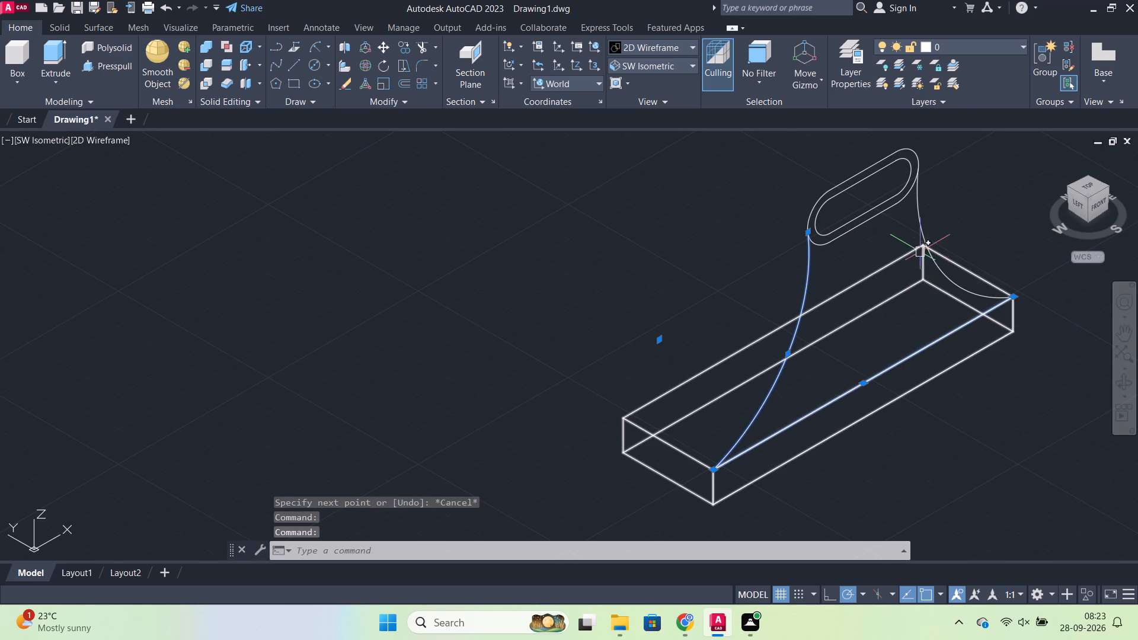
{"action": "left_click", "coordinate": [917, 236]}
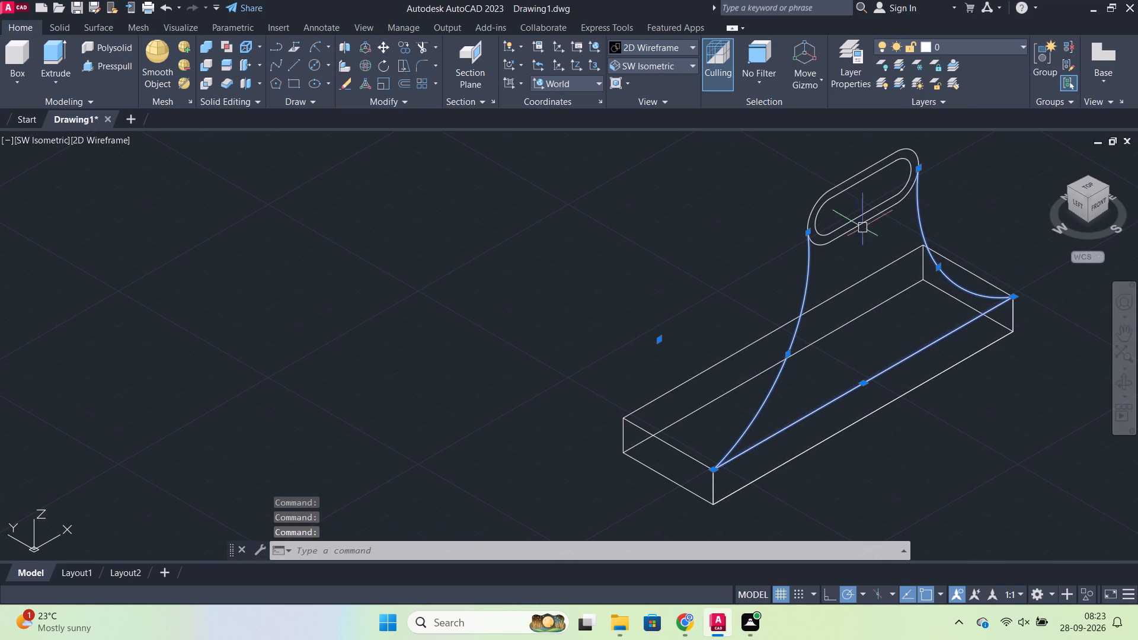
{"action": "left_click", "coordinate": [868, 172]}
{"action": "left_click", "coordinate": [857, 174]}
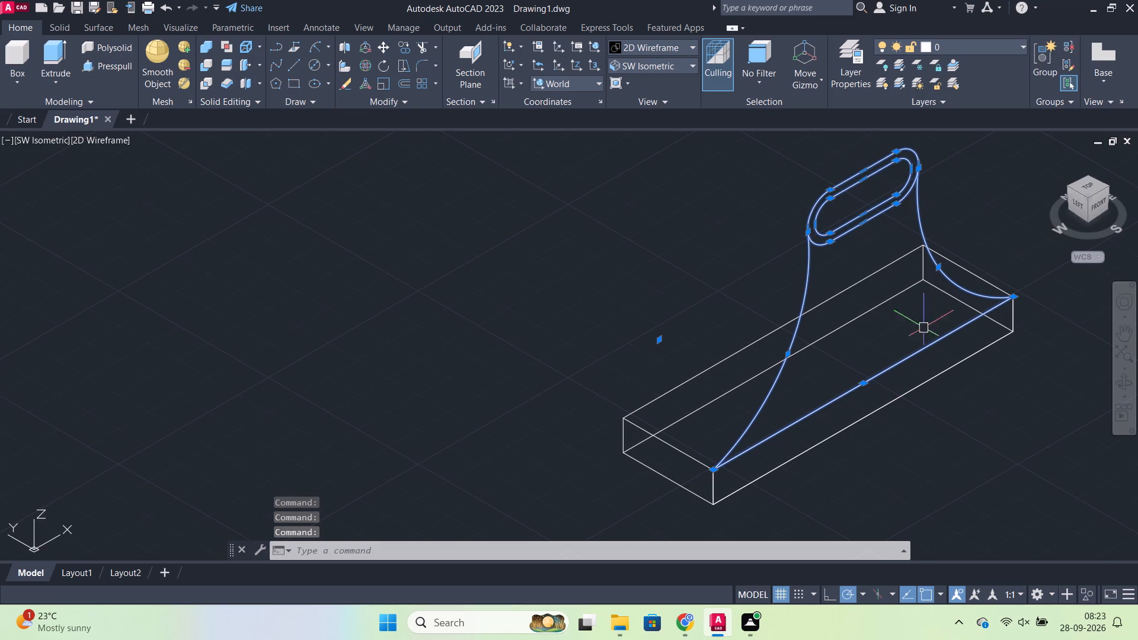
{"action": "key", "text": "j"}
{"action": "key", "text": "Return"}
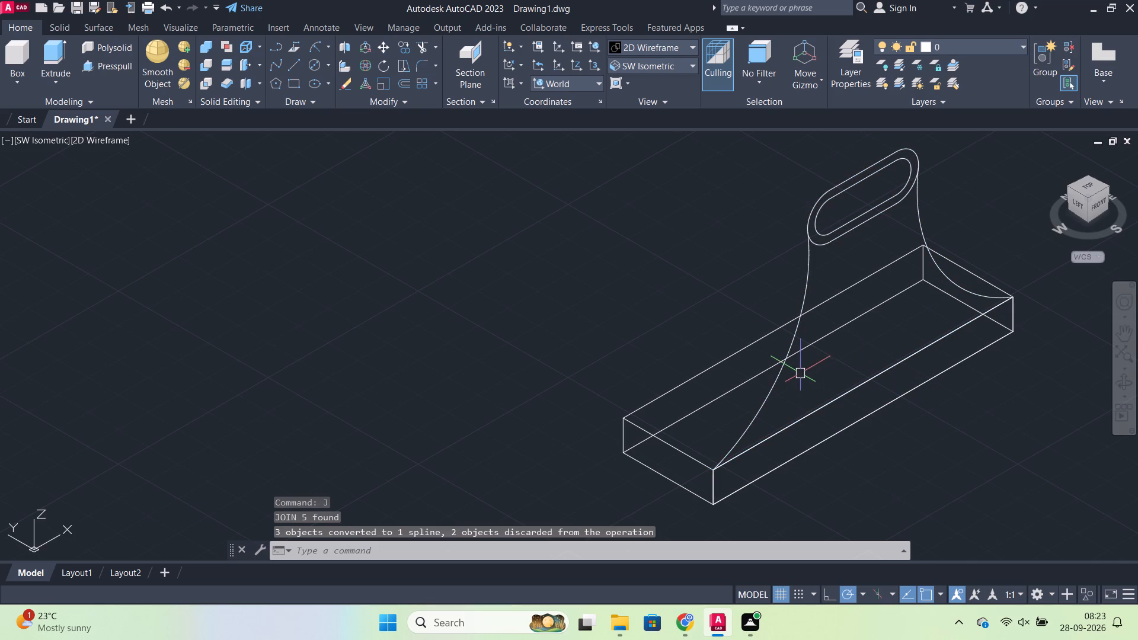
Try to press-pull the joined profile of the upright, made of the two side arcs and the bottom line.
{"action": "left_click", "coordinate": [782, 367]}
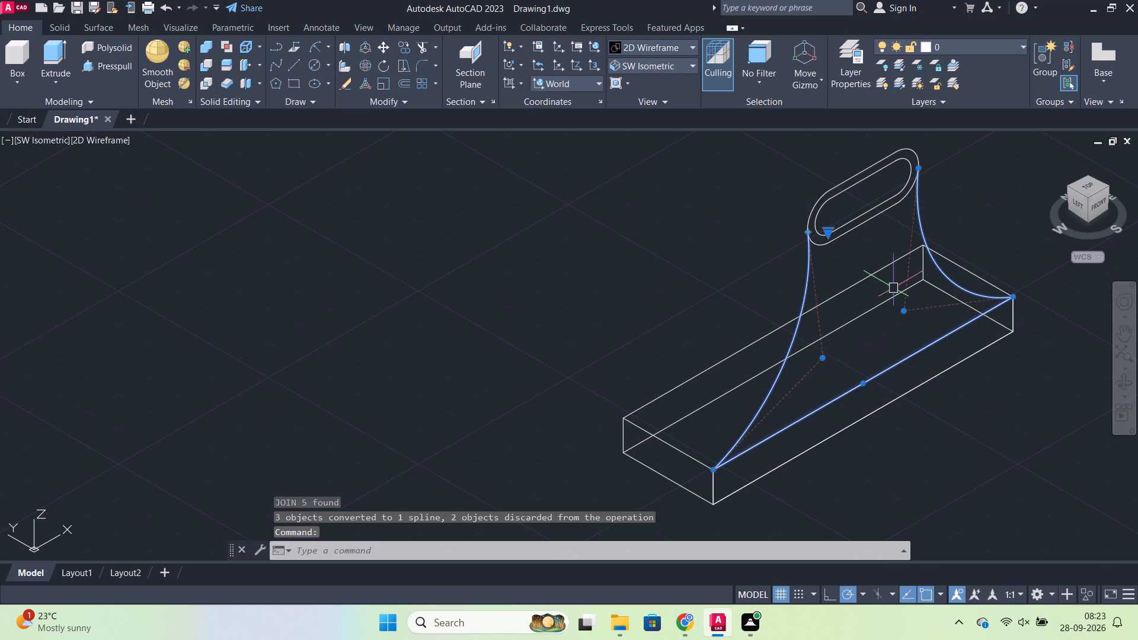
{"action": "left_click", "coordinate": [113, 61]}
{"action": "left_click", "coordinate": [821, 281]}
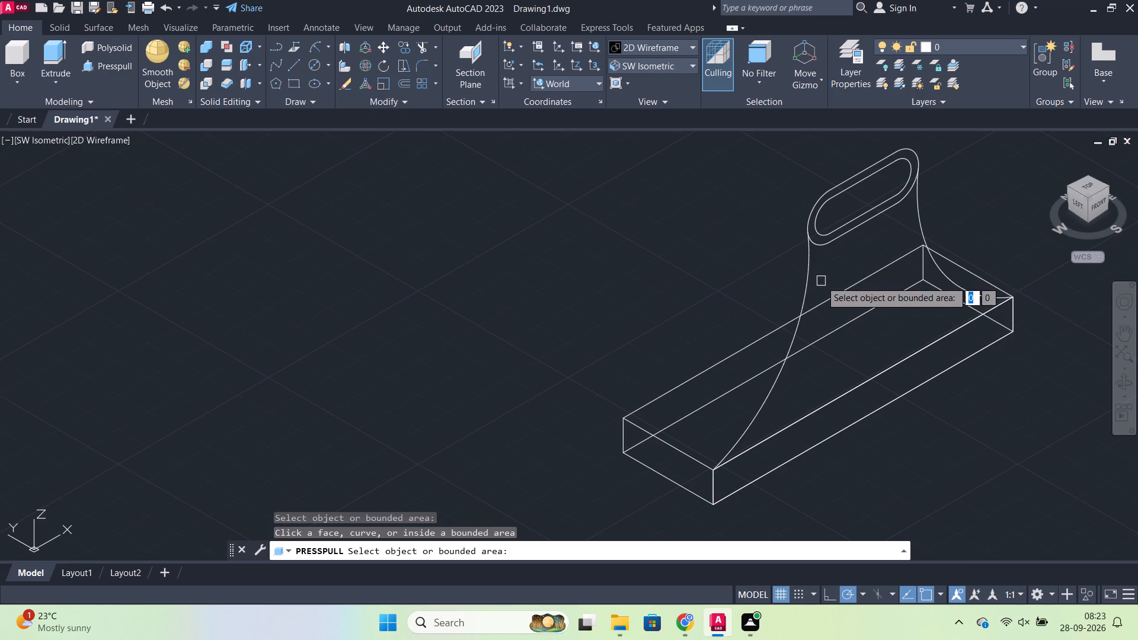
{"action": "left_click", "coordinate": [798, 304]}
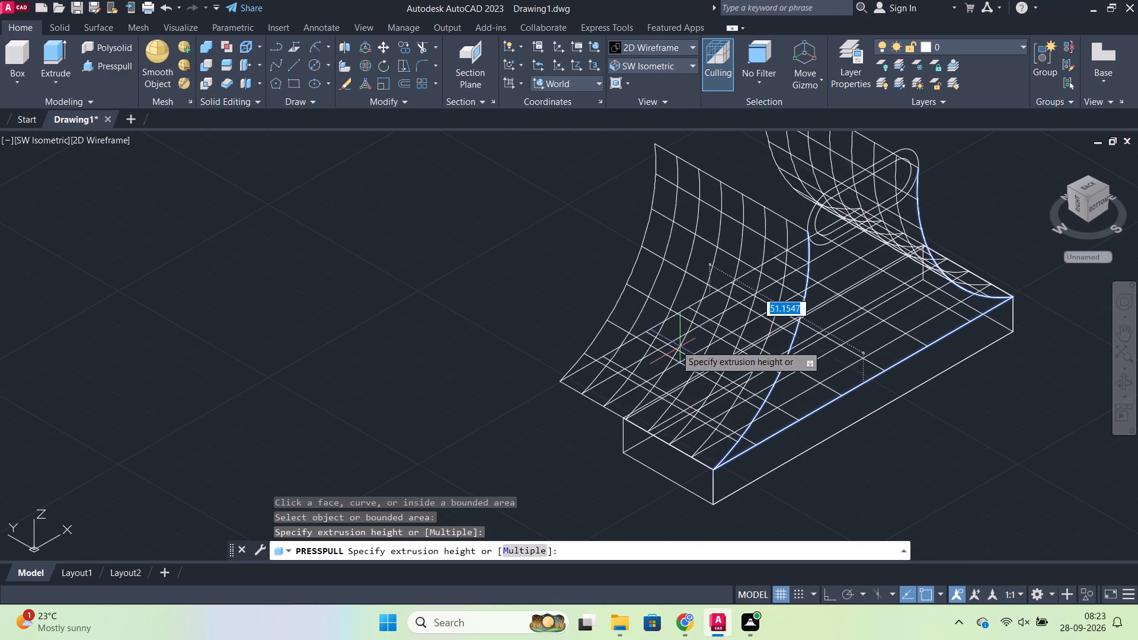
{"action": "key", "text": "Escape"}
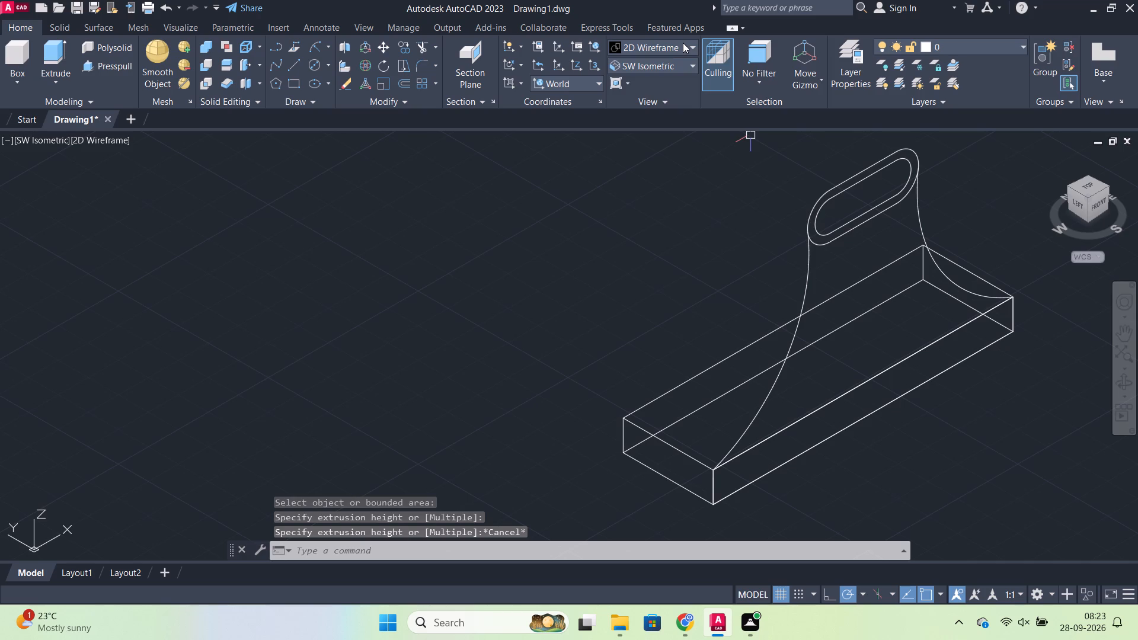
Set the visual style to Shades of Gray.
{"action": "left_click", "coordinate": [683, 43]}
{"action": "left_click", "coordinate": [771, 127]}
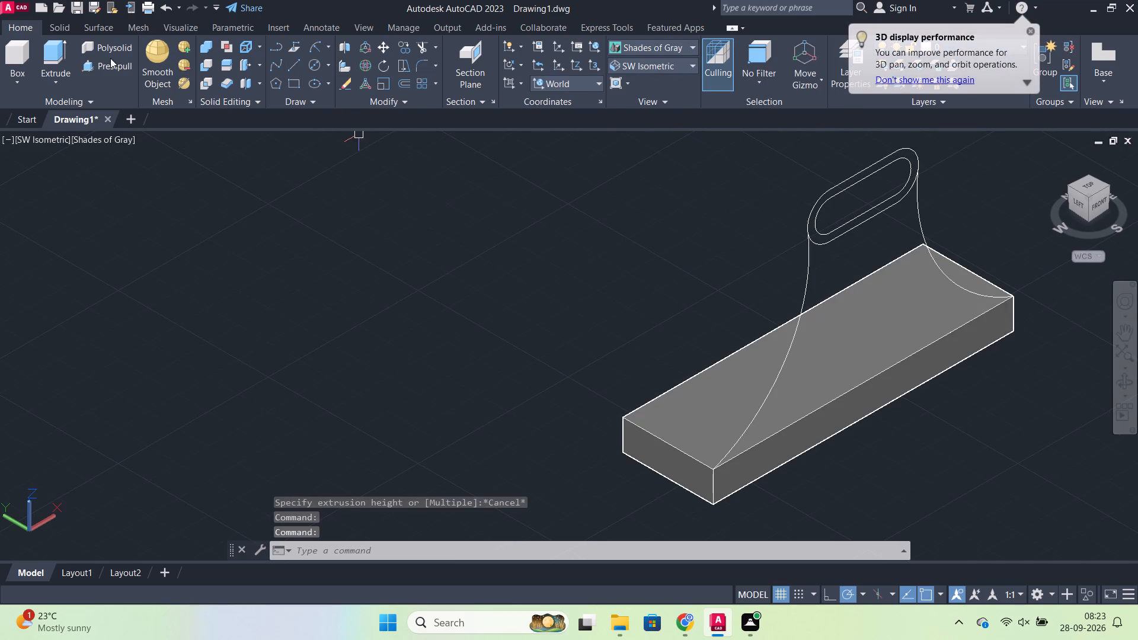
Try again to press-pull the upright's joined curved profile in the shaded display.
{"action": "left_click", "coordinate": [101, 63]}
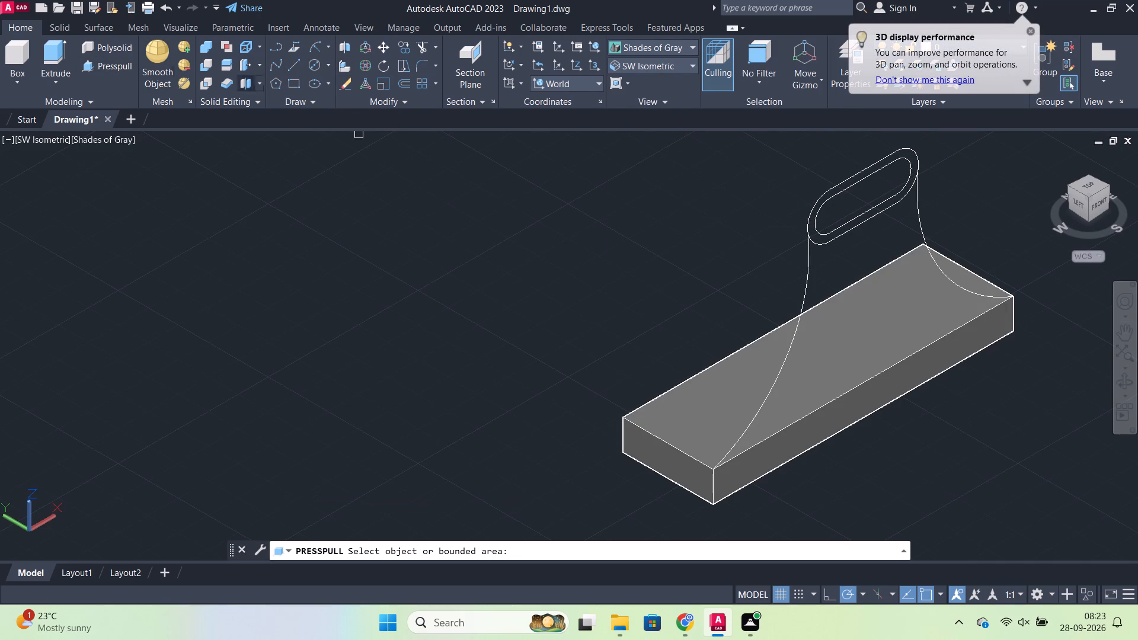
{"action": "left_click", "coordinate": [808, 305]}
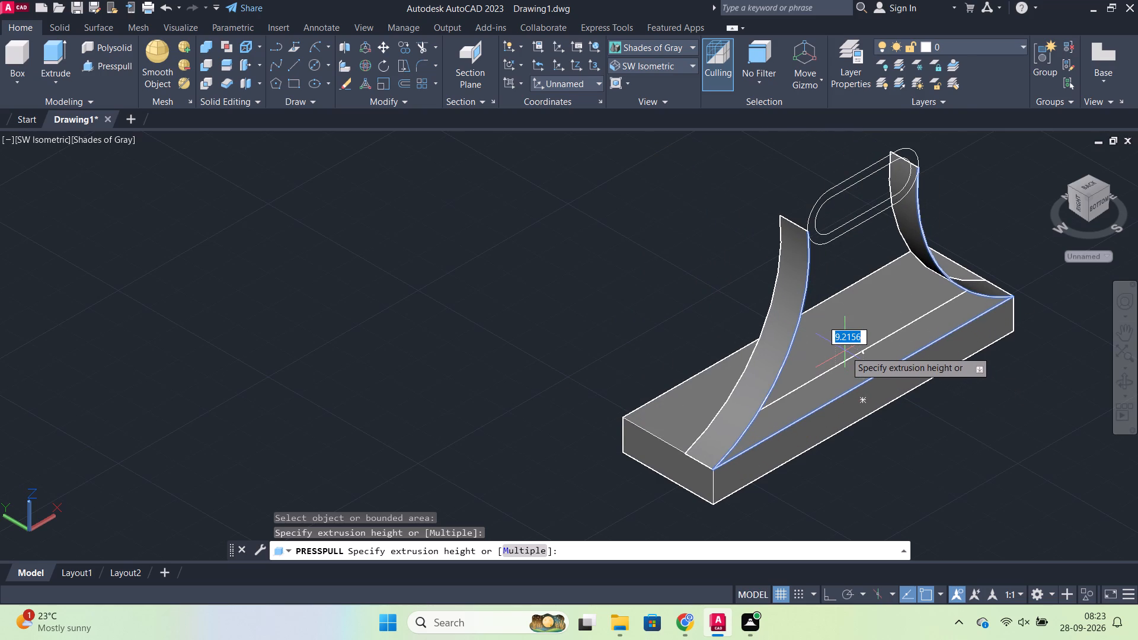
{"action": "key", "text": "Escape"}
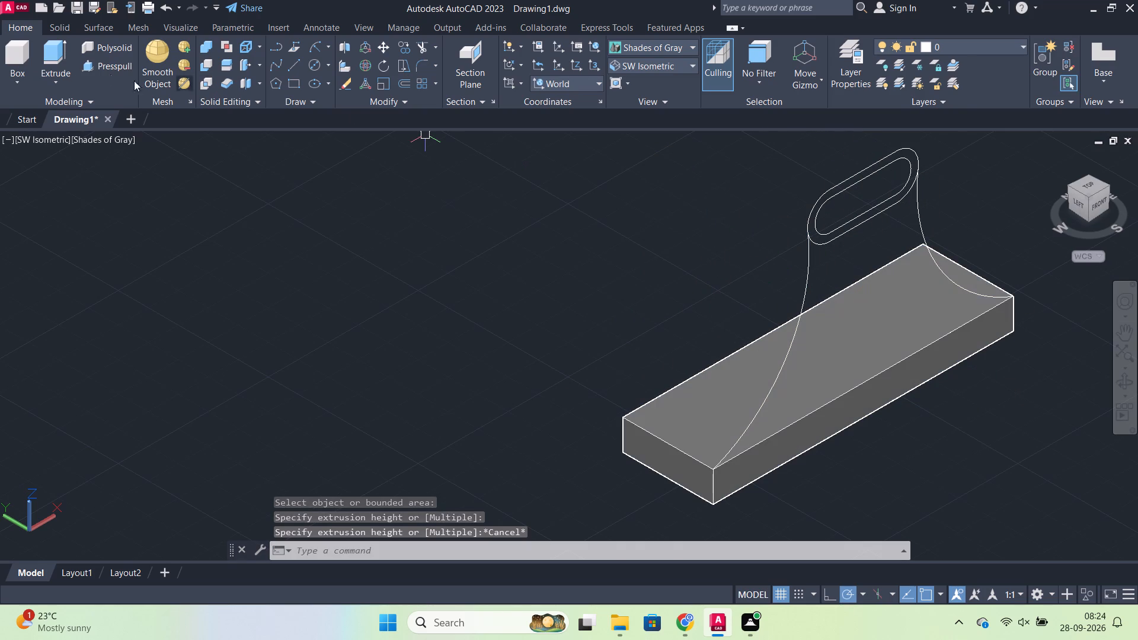
Draw a line about 37 long connecting the upper ends of the two curved sides across the slot.
{"action": "left_click", "coordinate": [295, 66]}
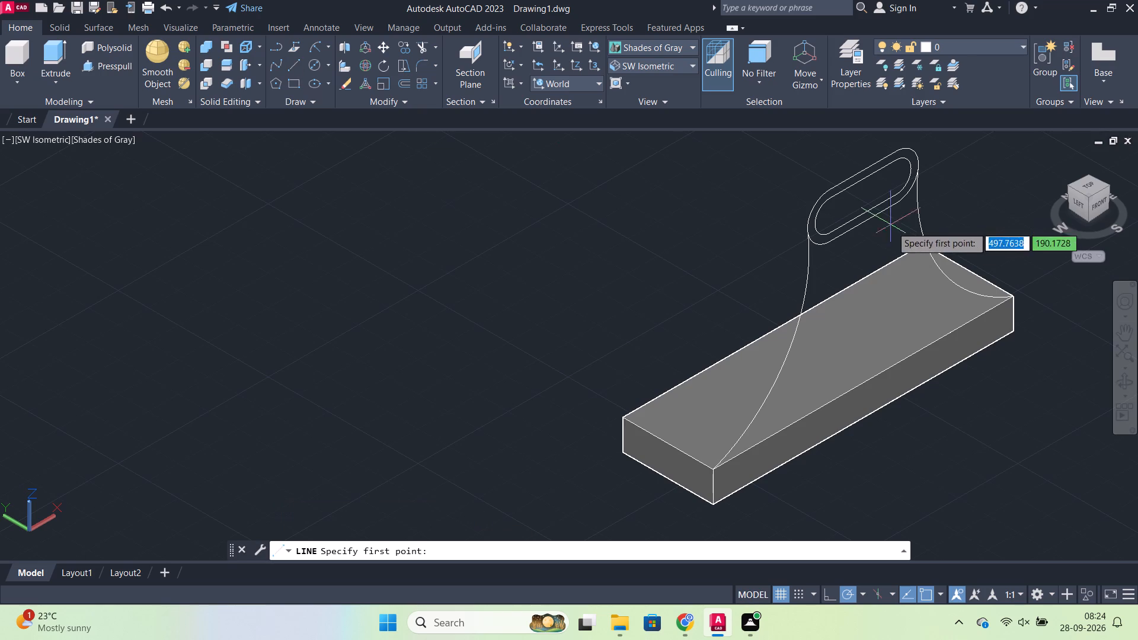
{"action": "left_click", "coordinate": [811, 232]}
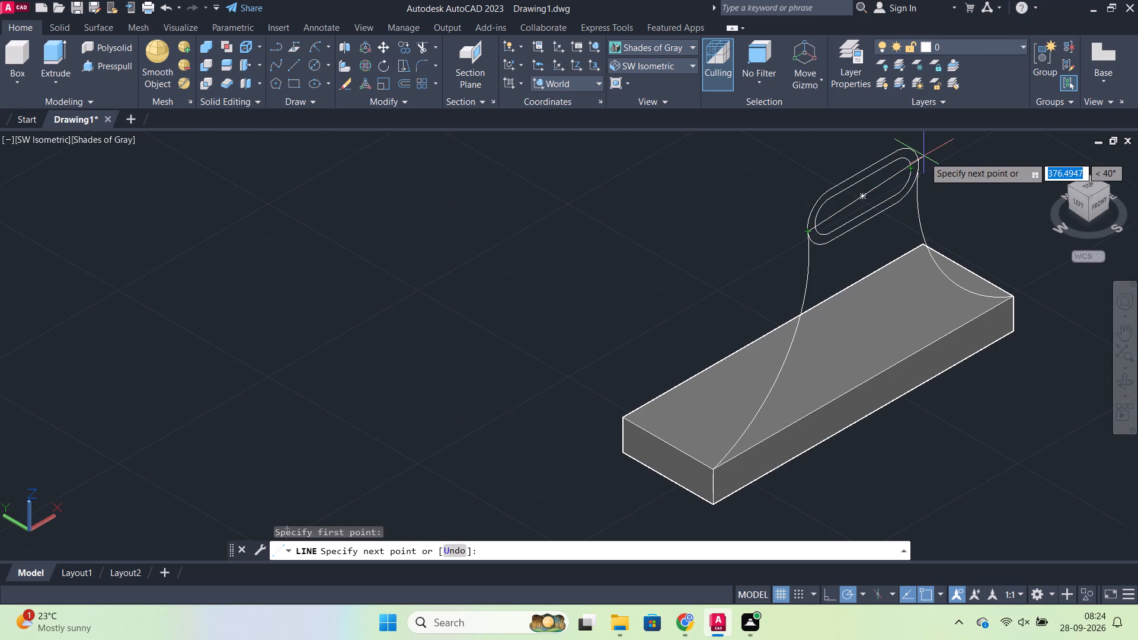
{"action": "scroll", "coordinate": [924, 156], "scroll_direction": "up", "scroll_amount": 3}
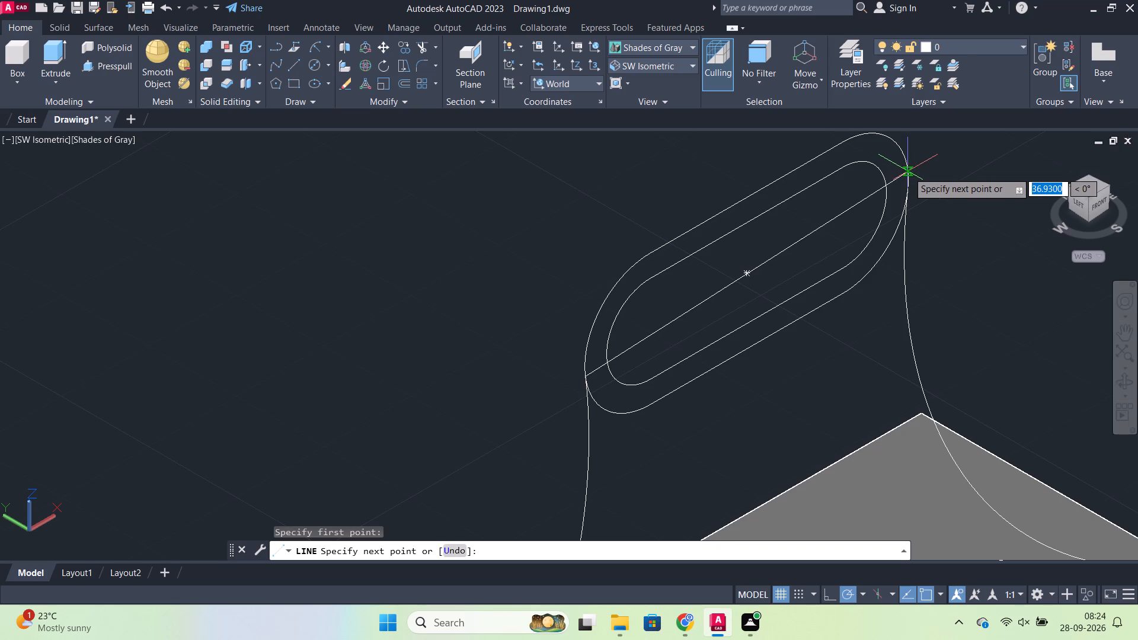
{"action": "middle_click_drag", "start_coordinate": [914, 187], "coordinate": [701, 184]}
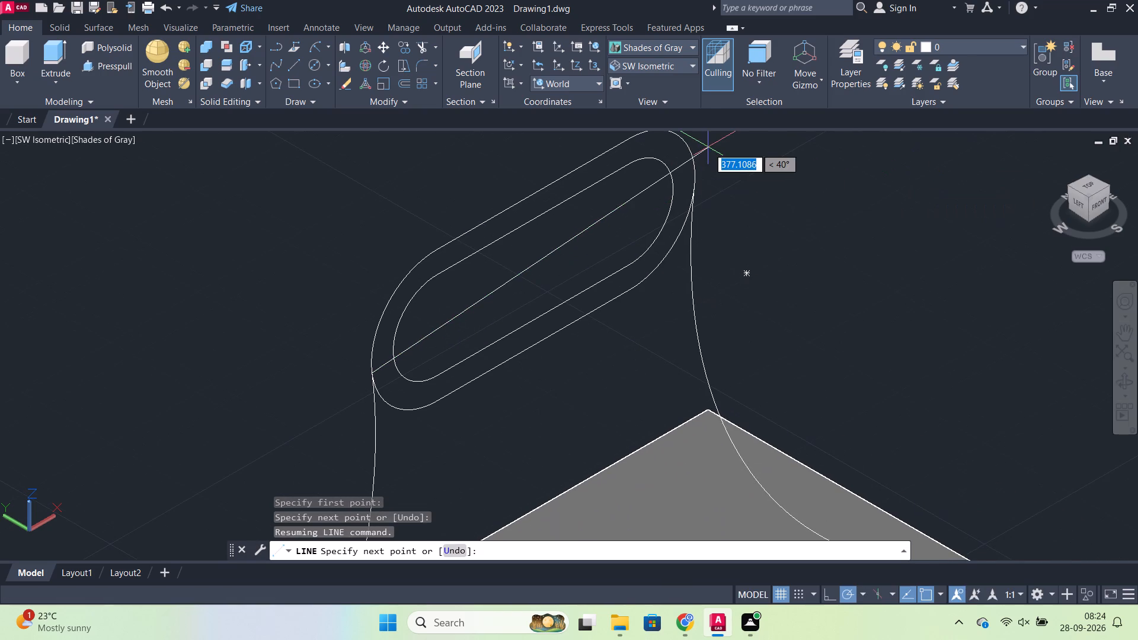
{"action": "left_click", "coordinate": [695, 177]}
{"action": "scroll", "coordinate": [784, 211], "scroll_direction": "down", "scroll_amount": 2}
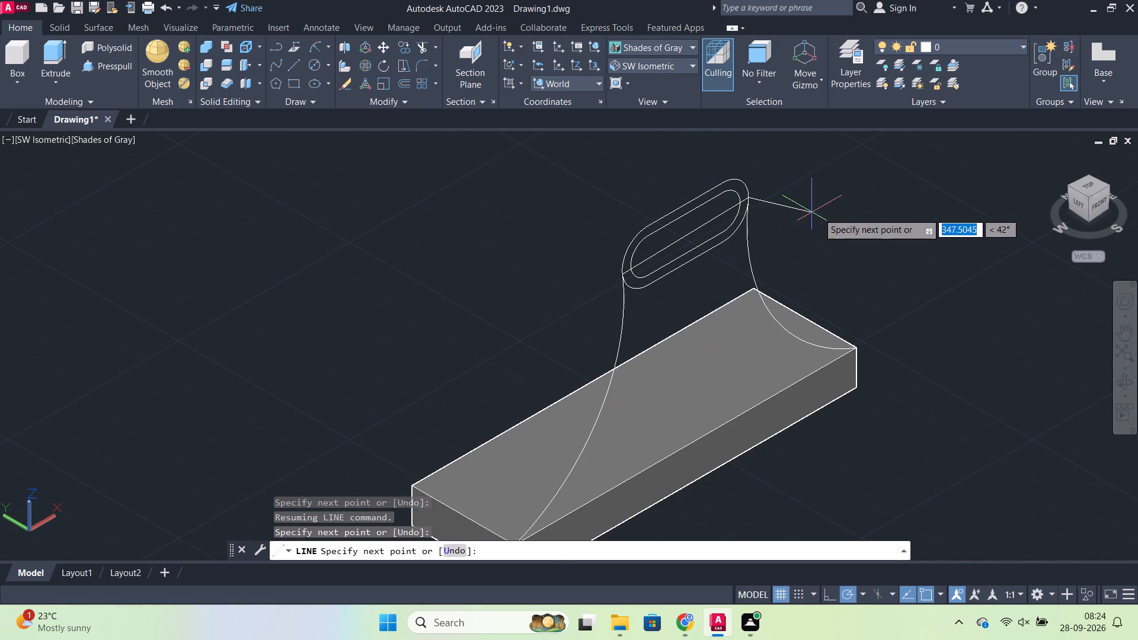
{"action": "key", "text": "Escape"}
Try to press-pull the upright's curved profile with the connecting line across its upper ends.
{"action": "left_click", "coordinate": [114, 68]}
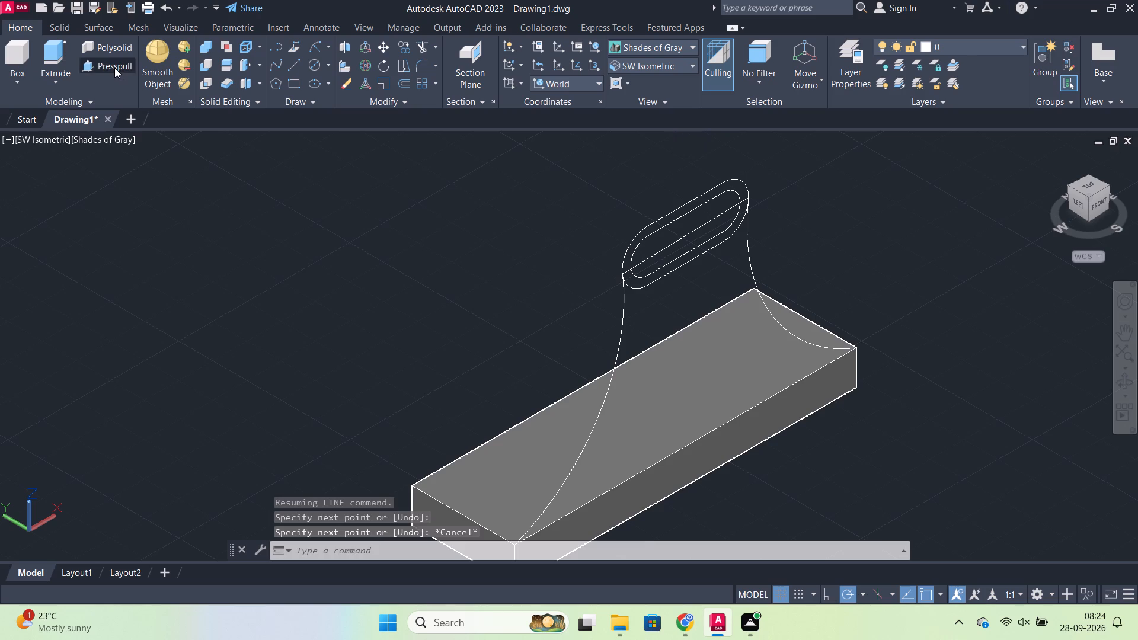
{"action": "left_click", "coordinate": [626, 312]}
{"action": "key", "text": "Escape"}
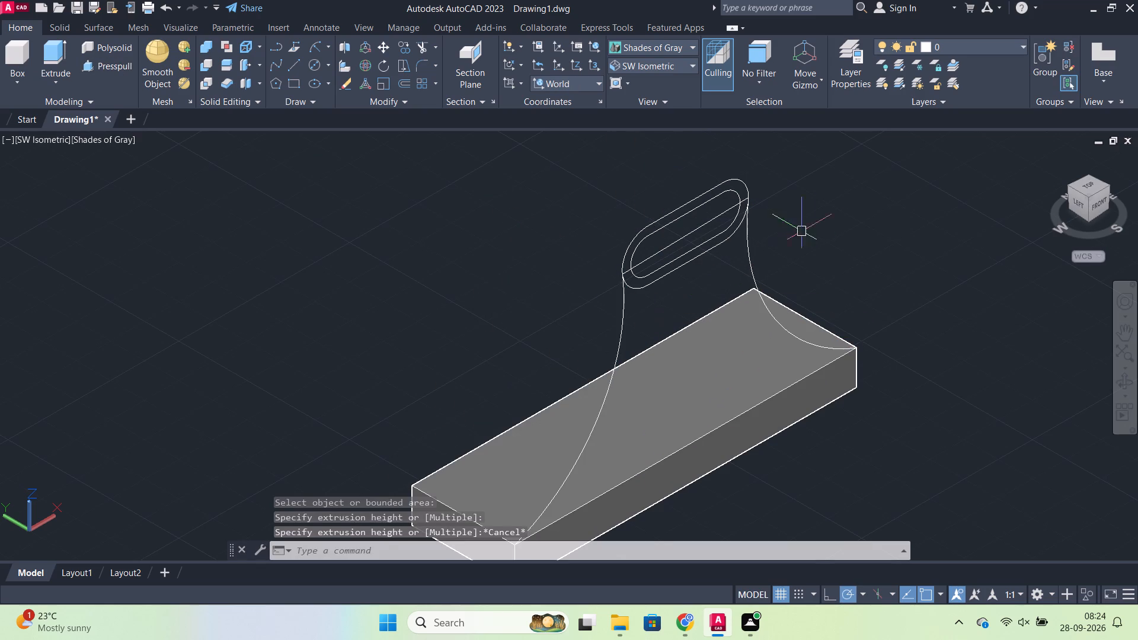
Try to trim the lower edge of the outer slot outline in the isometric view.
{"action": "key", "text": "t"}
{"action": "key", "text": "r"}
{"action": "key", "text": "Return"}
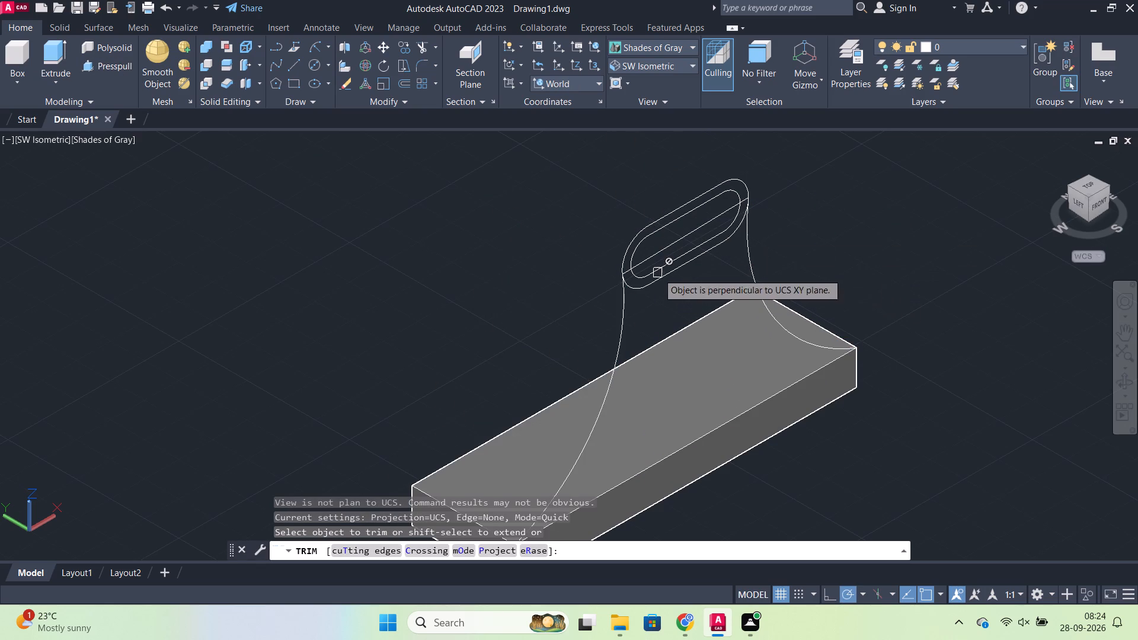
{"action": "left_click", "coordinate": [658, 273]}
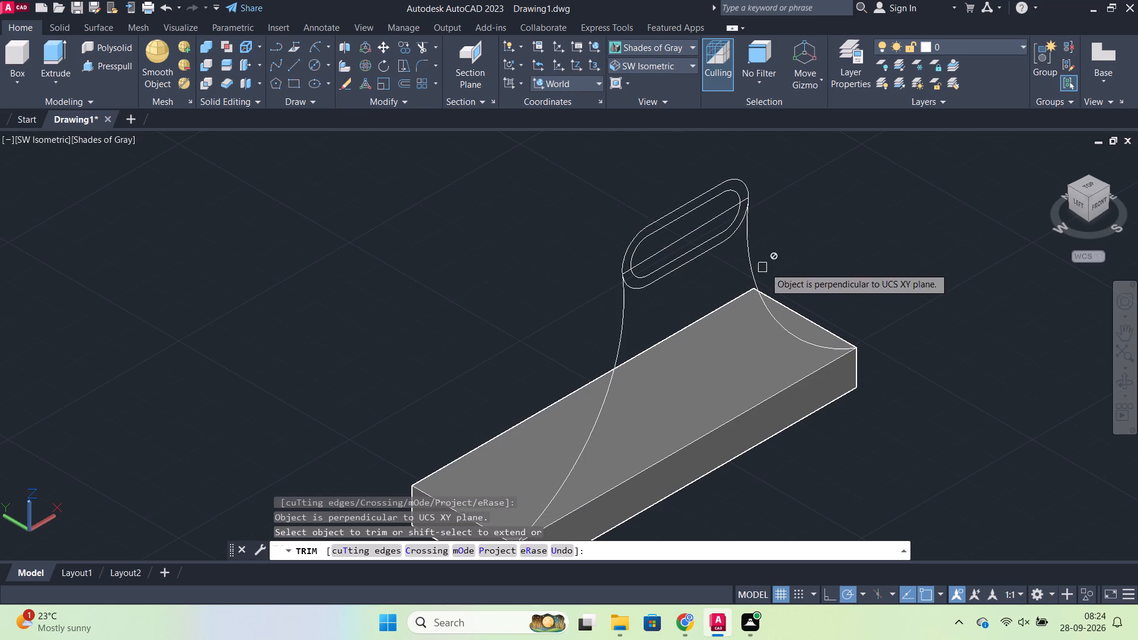
In the Front view, trim away the outer and inner slot outlines, keeping the connecting line and both side curves.
{"action": "left_click", "coordinate": [664, 65]}
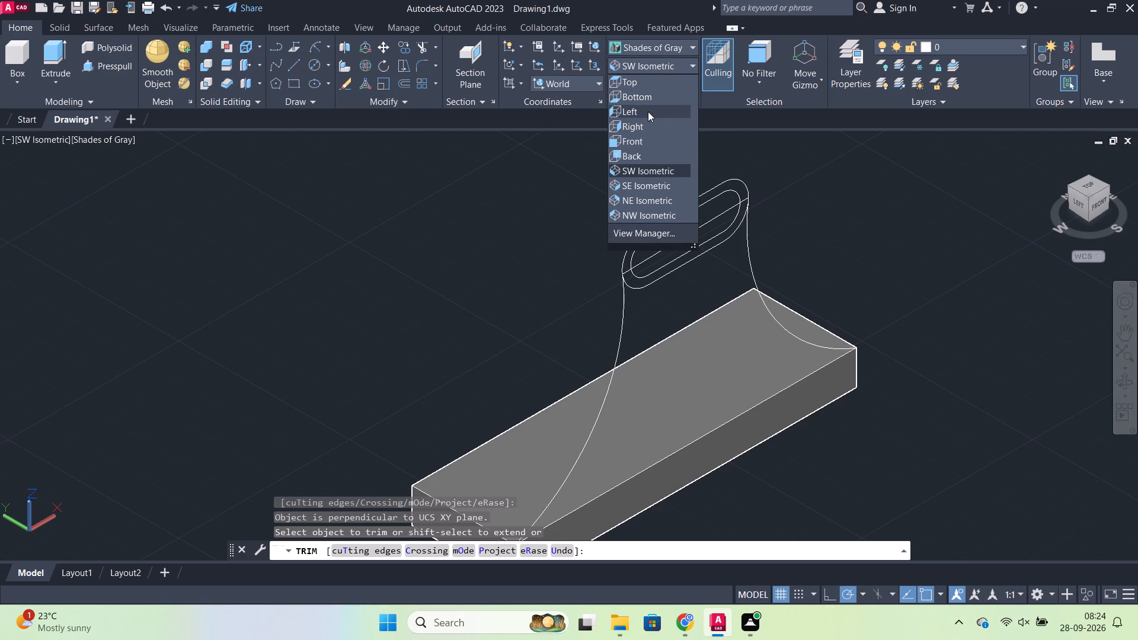
{"action": "left_click", "coordinate": [647, 136]}
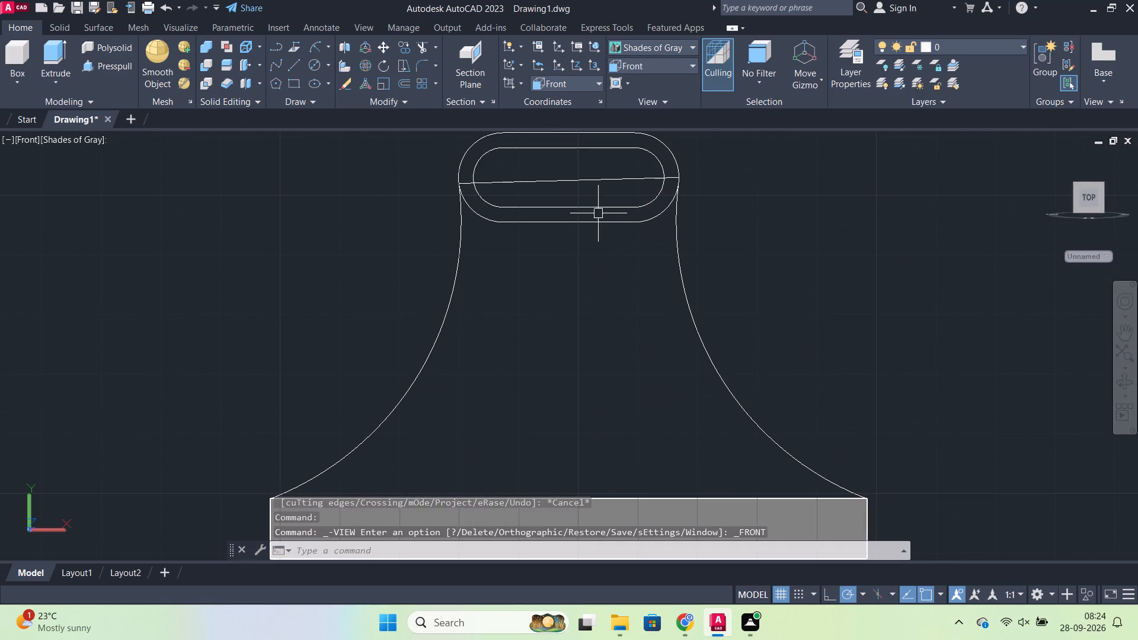
{"action": "key", "text": "t"}
{"action": "key", "text": "r"}
{"action": "key", "text": "Return"}
{"action": "left_click", "coordinate": [561, 225]}
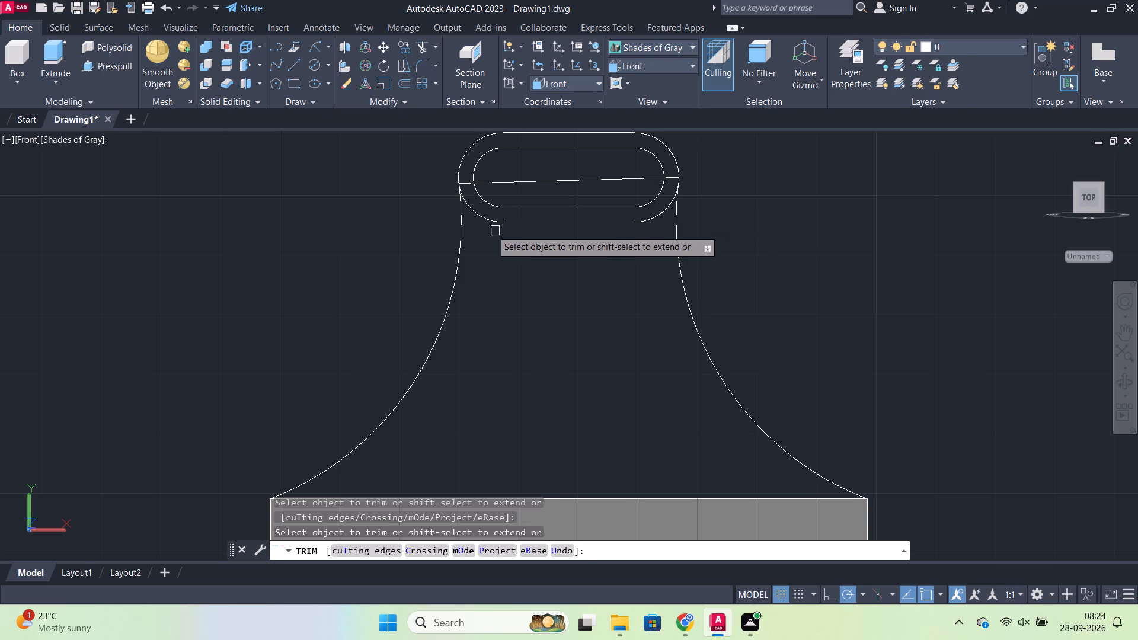
{"action": "left_click", "coordinate": [486, 225]}
{"action": "left_click", "coordinate": [463, 146]}
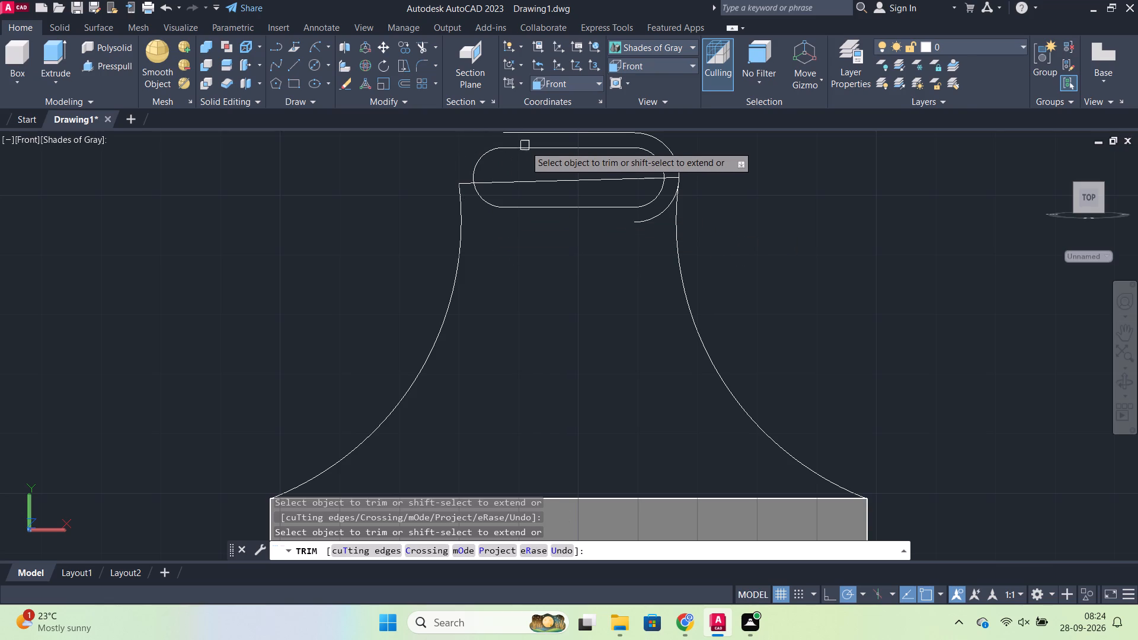
{"action": "left_click", "coordinate": [525, 146]}
{"action": "left_click", "coordinate": [521, 136]}
{"action": "left_click", "coordinate": [482, 154]}
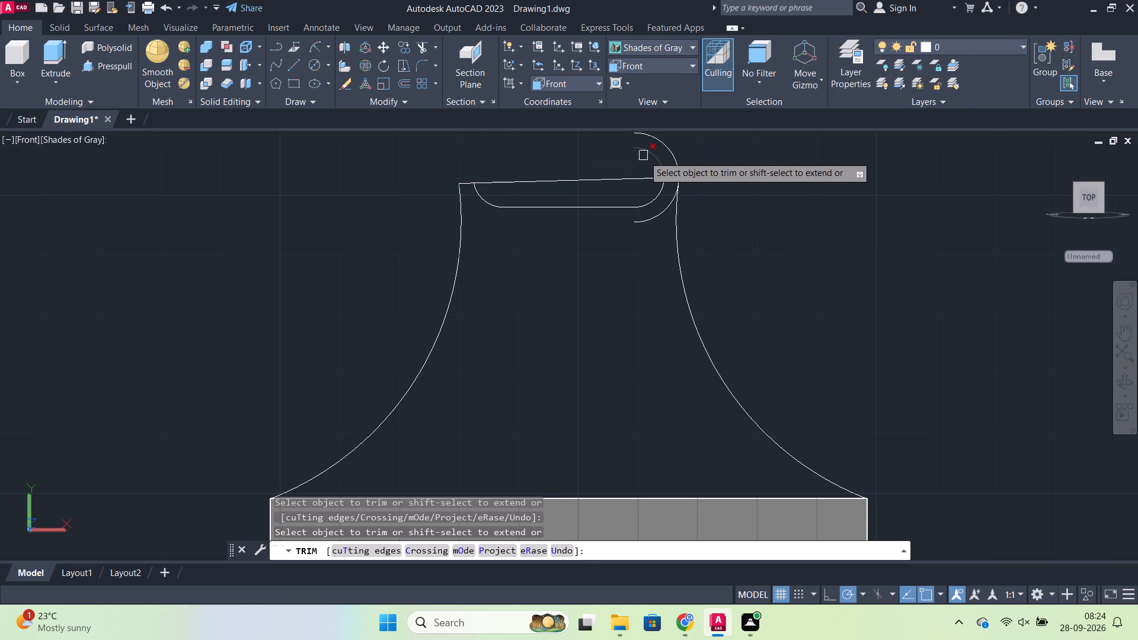
{"action": "left_click", "coordinate": [644, 154]}
{"action": "left_click", "coordinate": [658, 145]}
{"action": "left_click", "coordinate": [657, 194]}
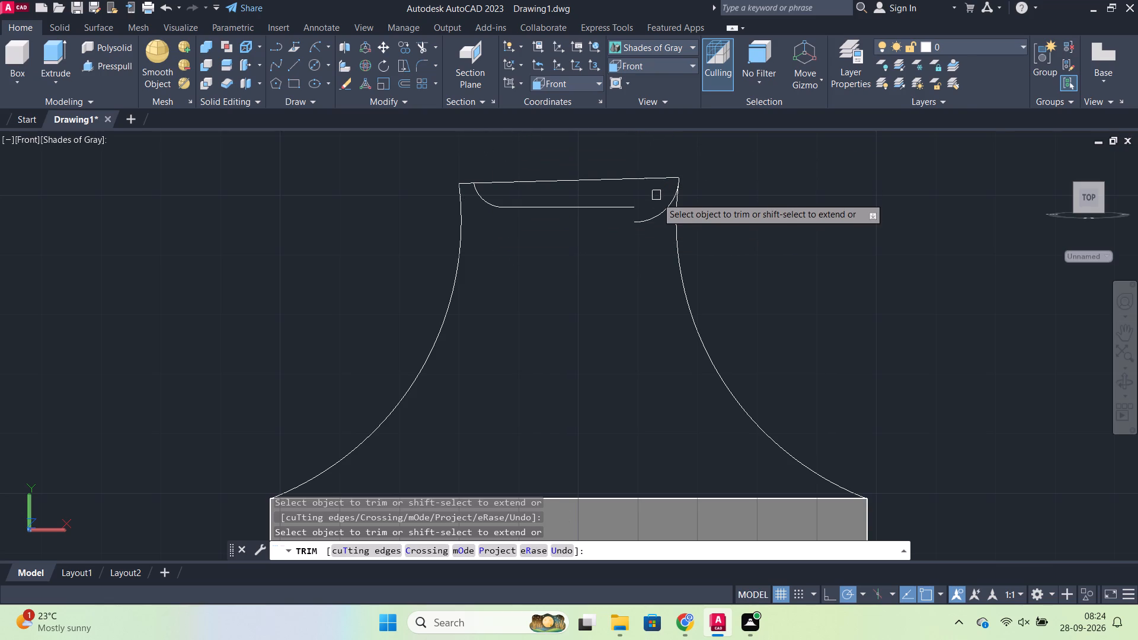
{"action": "left_click", "coordinate": [645, 216]}
{"action": "left_click", "coordinate": [580, 210]}
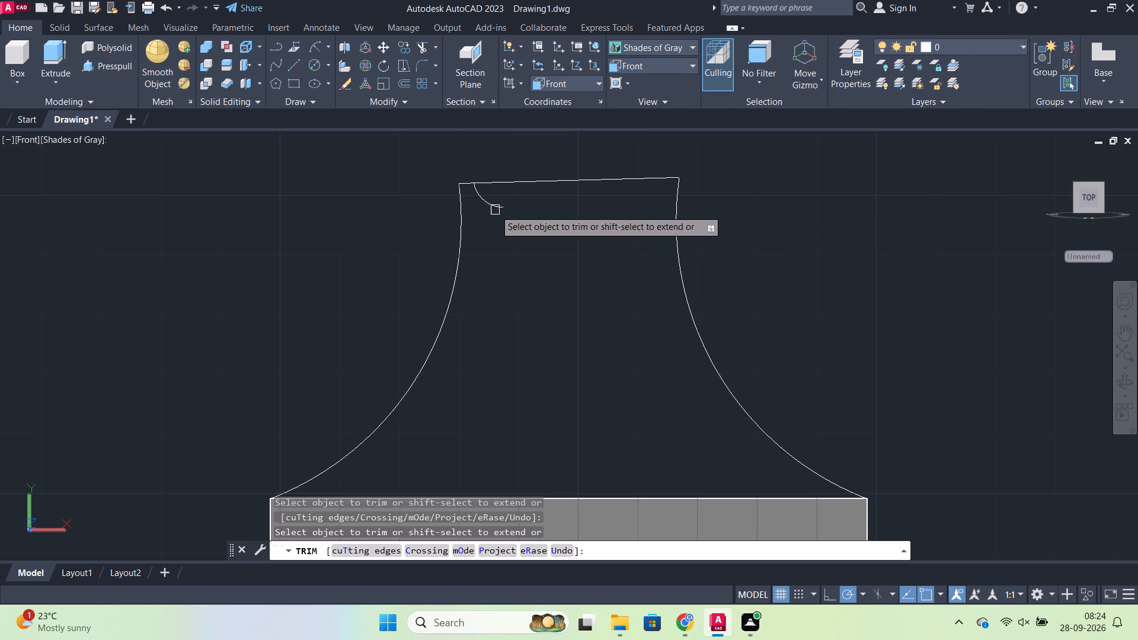
{"action": "left_click", "coordinate": [493, 206]}
{"action": "key", "text": "Escape"}
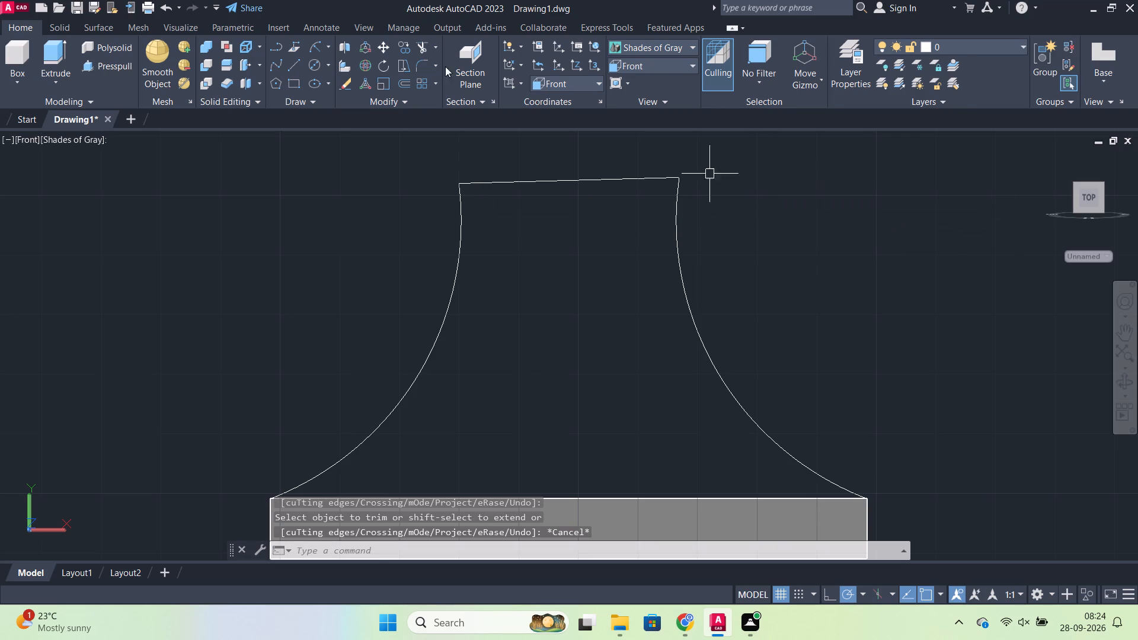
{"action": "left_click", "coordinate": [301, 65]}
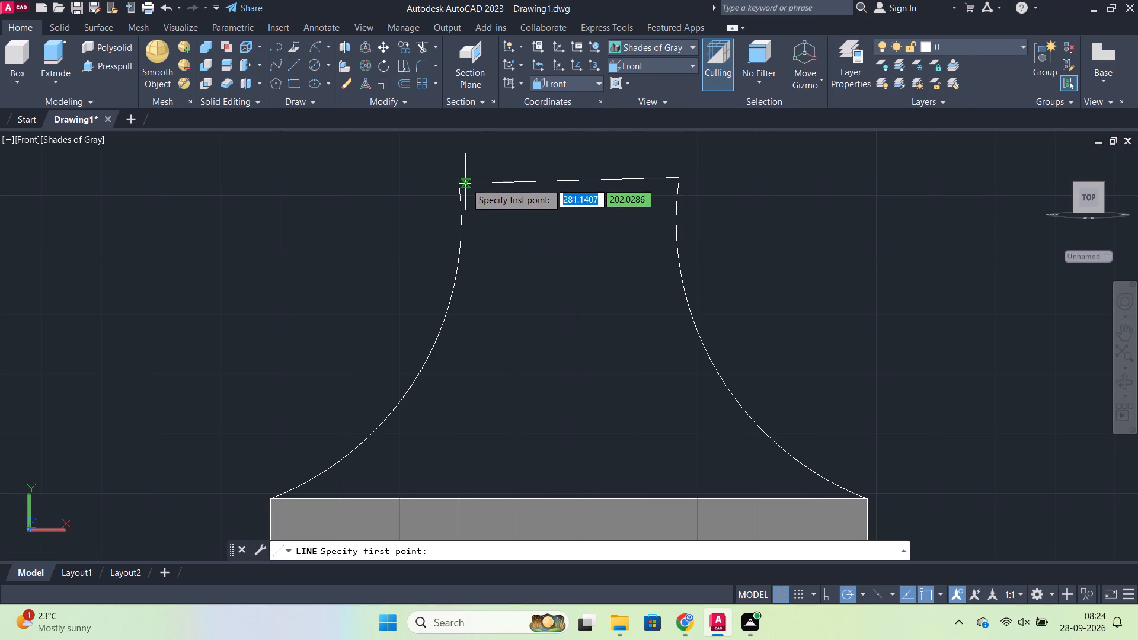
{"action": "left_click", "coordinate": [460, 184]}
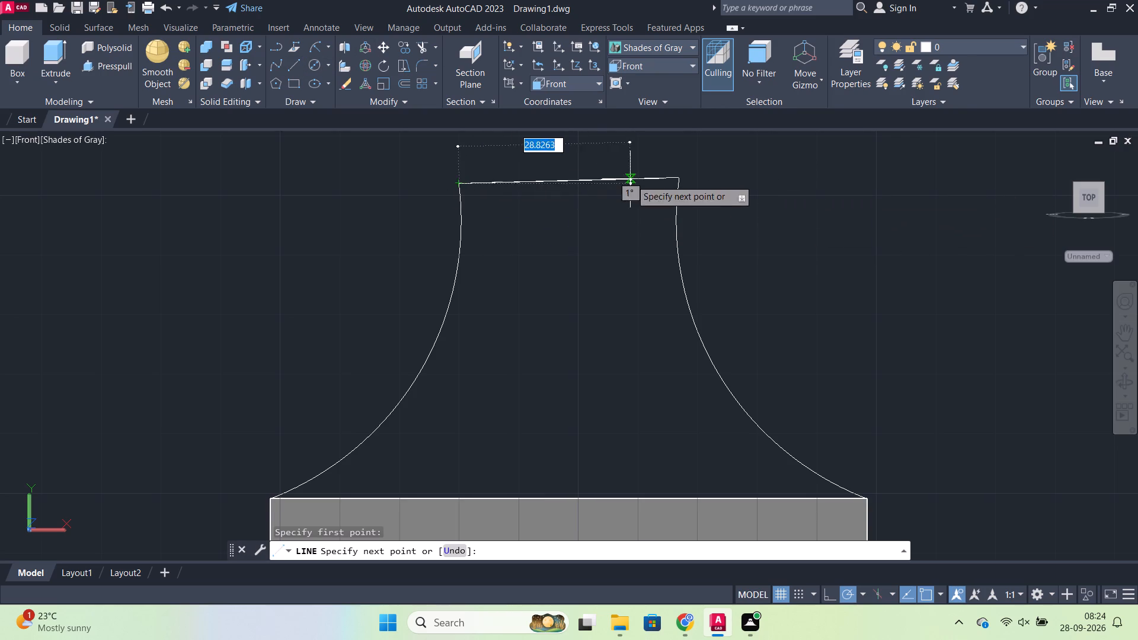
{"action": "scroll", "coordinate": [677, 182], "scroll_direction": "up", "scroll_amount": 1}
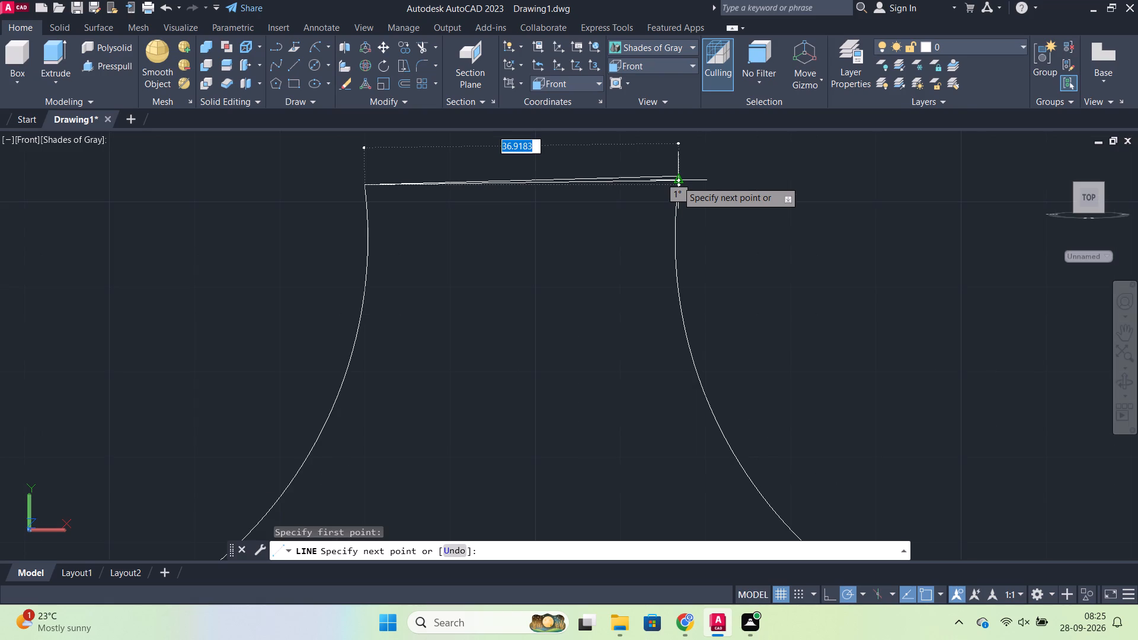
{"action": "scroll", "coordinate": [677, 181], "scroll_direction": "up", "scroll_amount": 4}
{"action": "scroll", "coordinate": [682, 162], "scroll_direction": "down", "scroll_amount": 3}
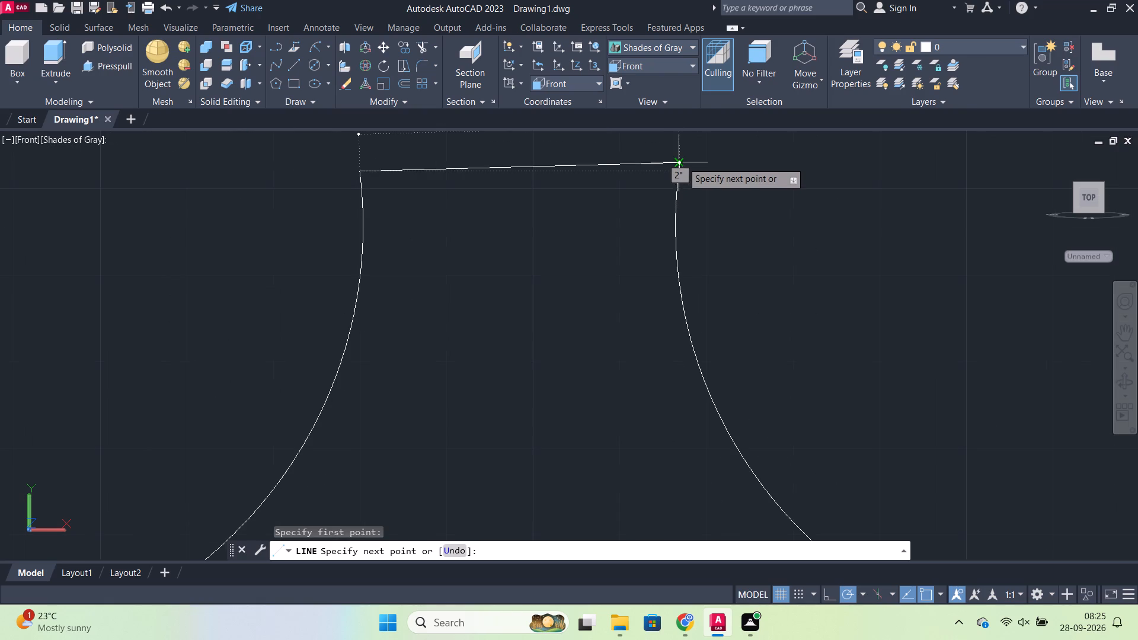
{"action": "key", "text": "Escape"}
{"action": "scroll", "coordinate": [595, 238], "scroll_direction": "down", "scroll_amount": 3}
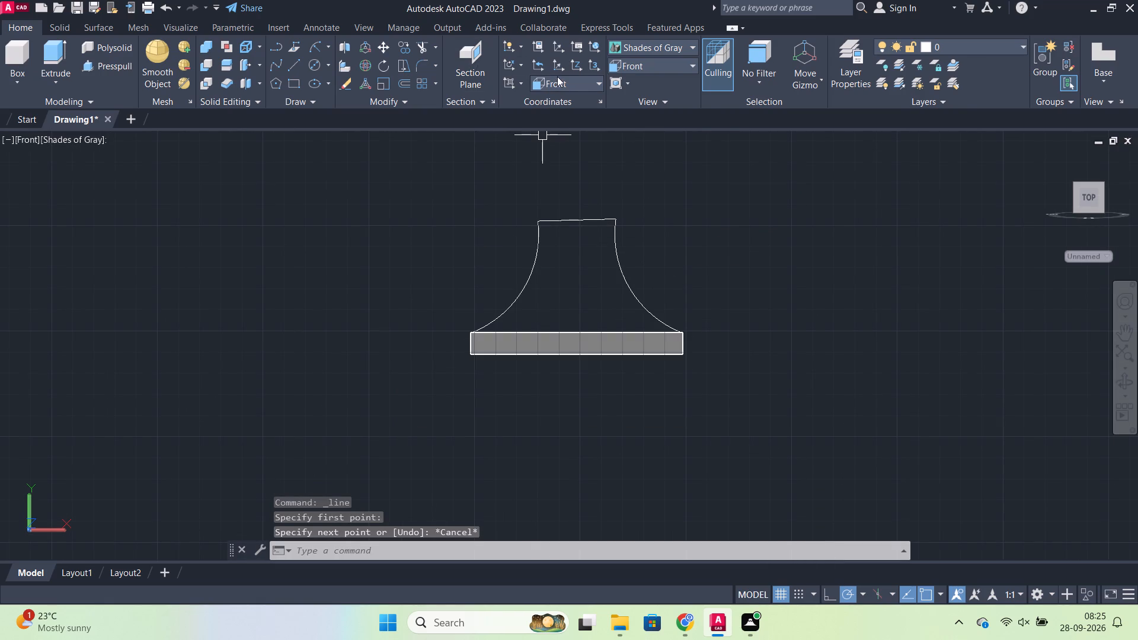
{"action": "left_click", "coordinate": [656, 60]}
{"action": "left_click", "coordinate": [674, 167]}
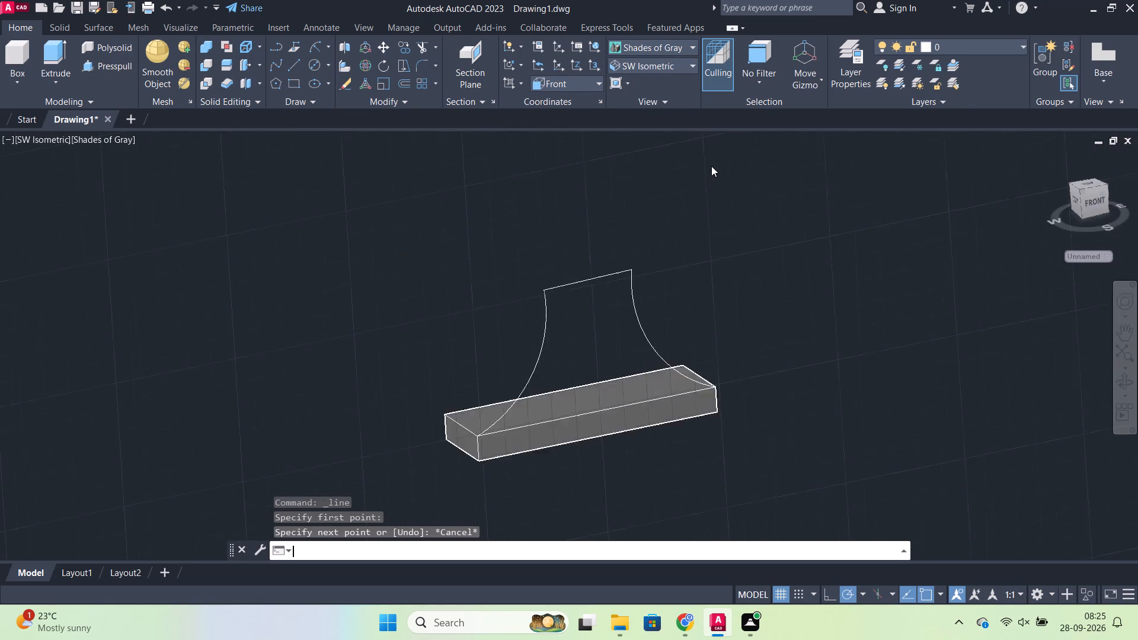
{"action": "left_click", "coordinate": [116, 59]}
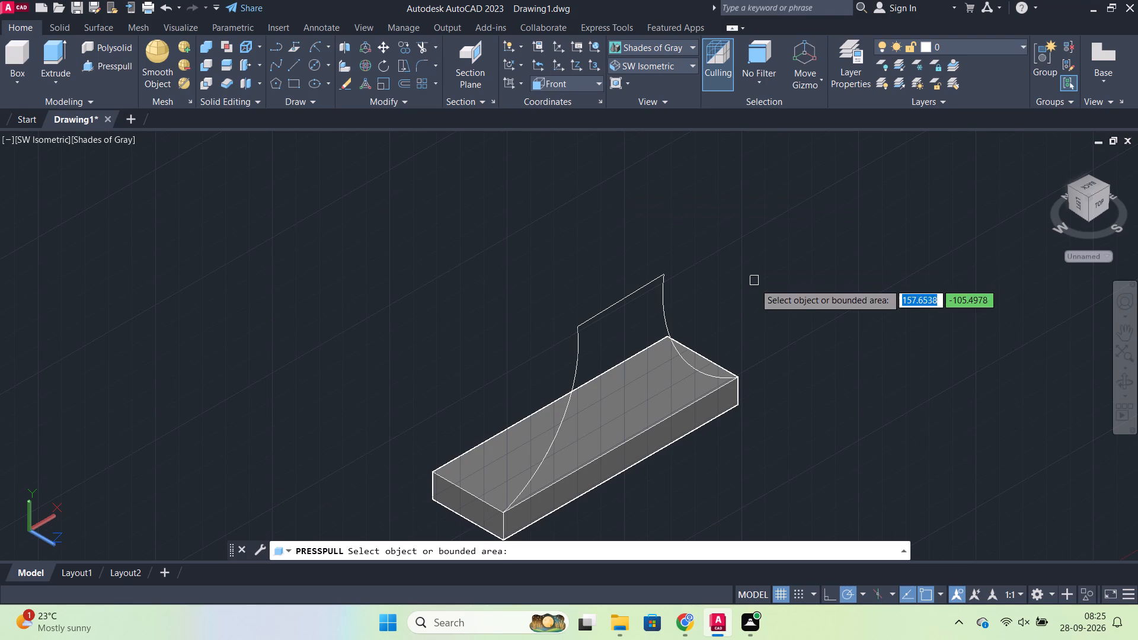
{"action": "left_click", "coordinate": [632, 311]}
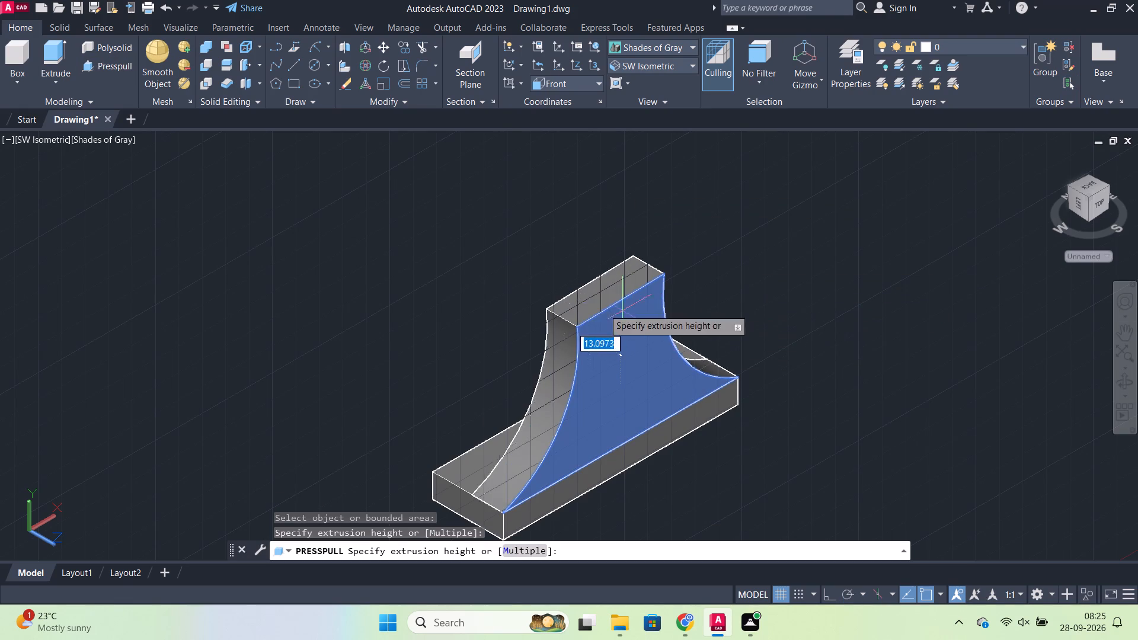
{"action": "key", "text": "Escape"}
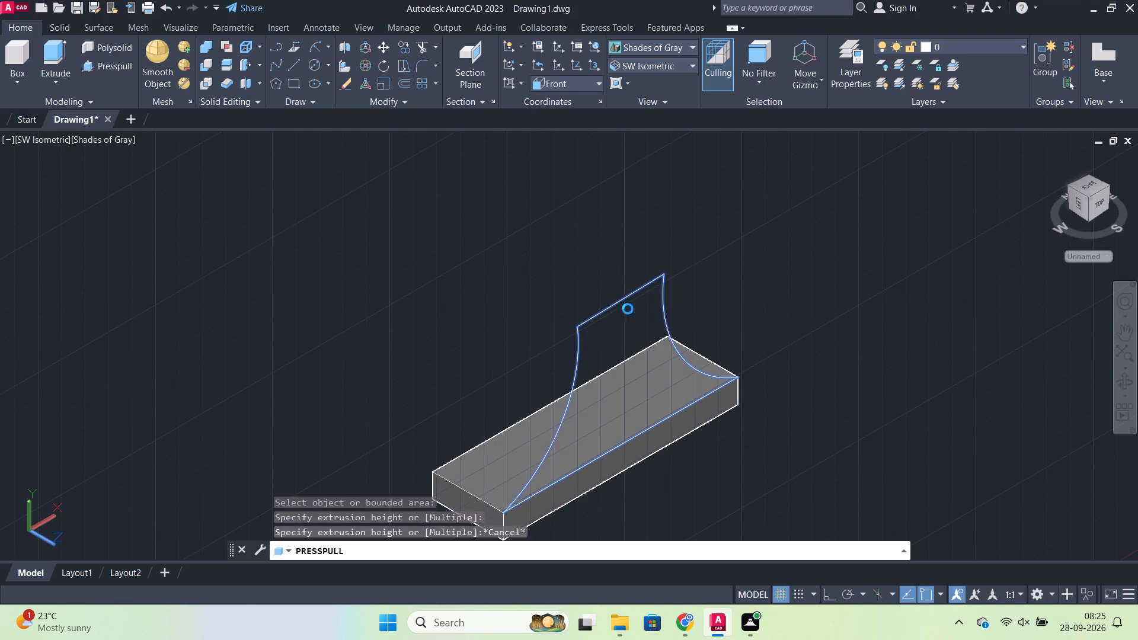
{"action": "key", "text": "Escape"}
Undo the trims, the press-pull attempts and the connecting line, back to both complete slot outlines above the curved sides.
{"action": "key", "text": "ctrl+z"}
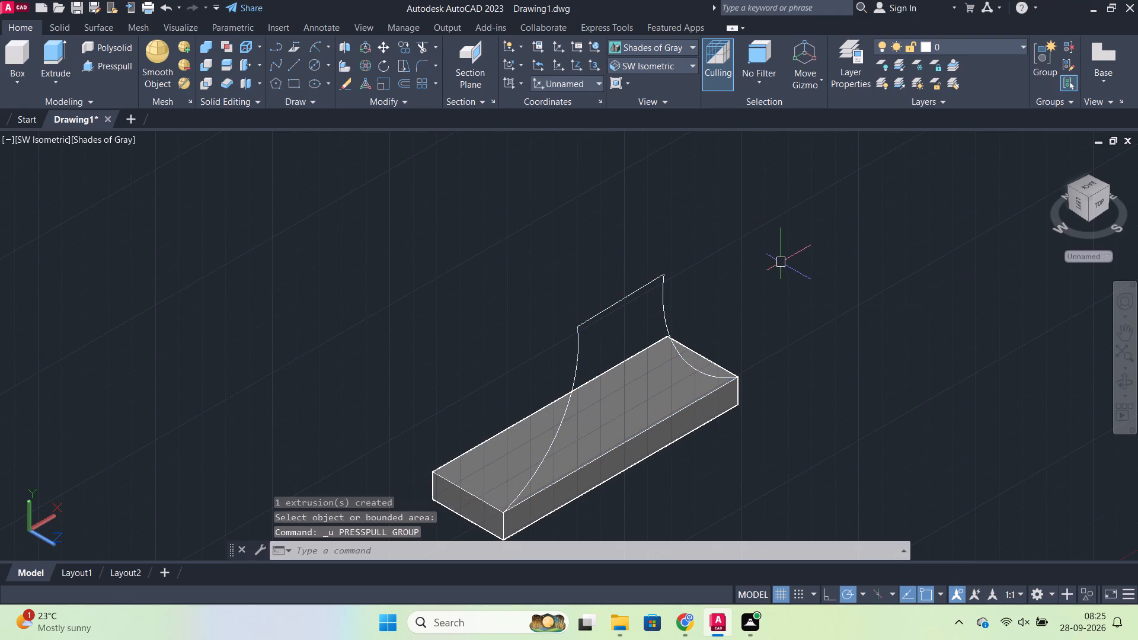
{"action": "key", "text": "ctrl+z"}
{"action": "key", "text": "ctrl+z"}
{"action": "key", "text": "ctrl+z"}
{"action": "key", "text": "ctrl+z"}
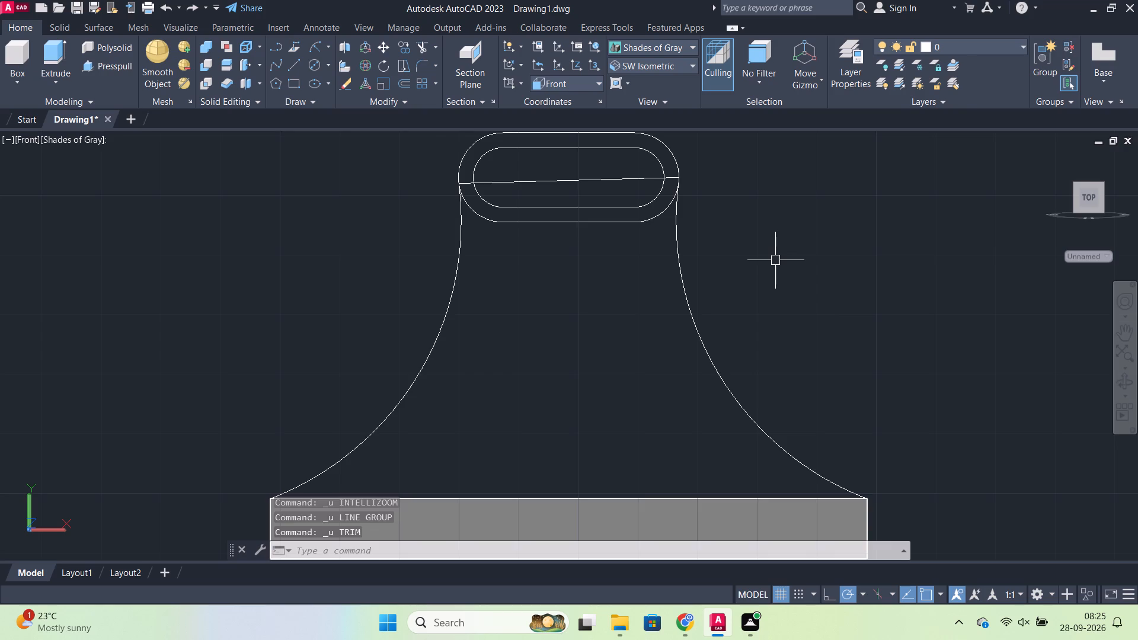
{"action": "key", "text": "ctrl+z"}
{"action": "key", "text": "ctrl+z"}
{"action": "key", "text": "ctrl+z"}
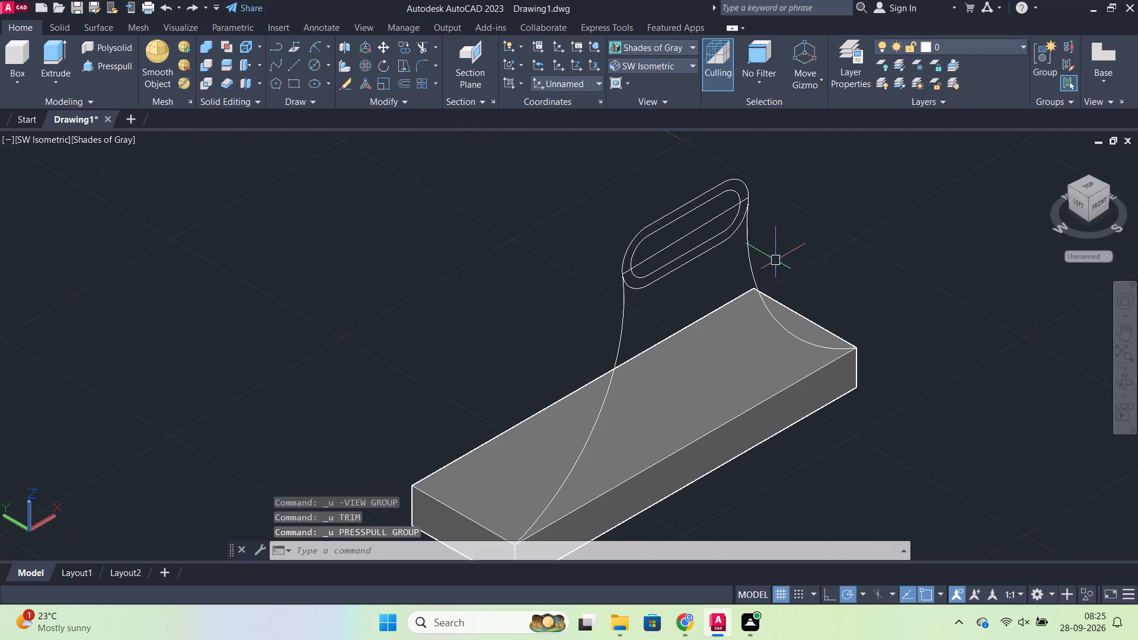
{"action": "key", "text": "ctrl+z"}
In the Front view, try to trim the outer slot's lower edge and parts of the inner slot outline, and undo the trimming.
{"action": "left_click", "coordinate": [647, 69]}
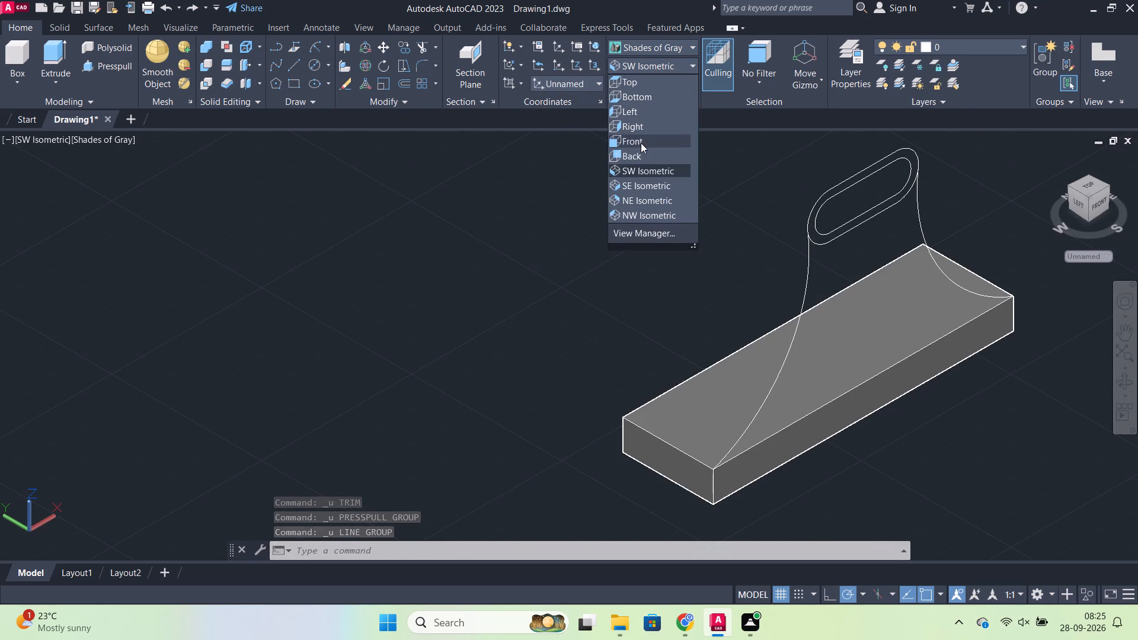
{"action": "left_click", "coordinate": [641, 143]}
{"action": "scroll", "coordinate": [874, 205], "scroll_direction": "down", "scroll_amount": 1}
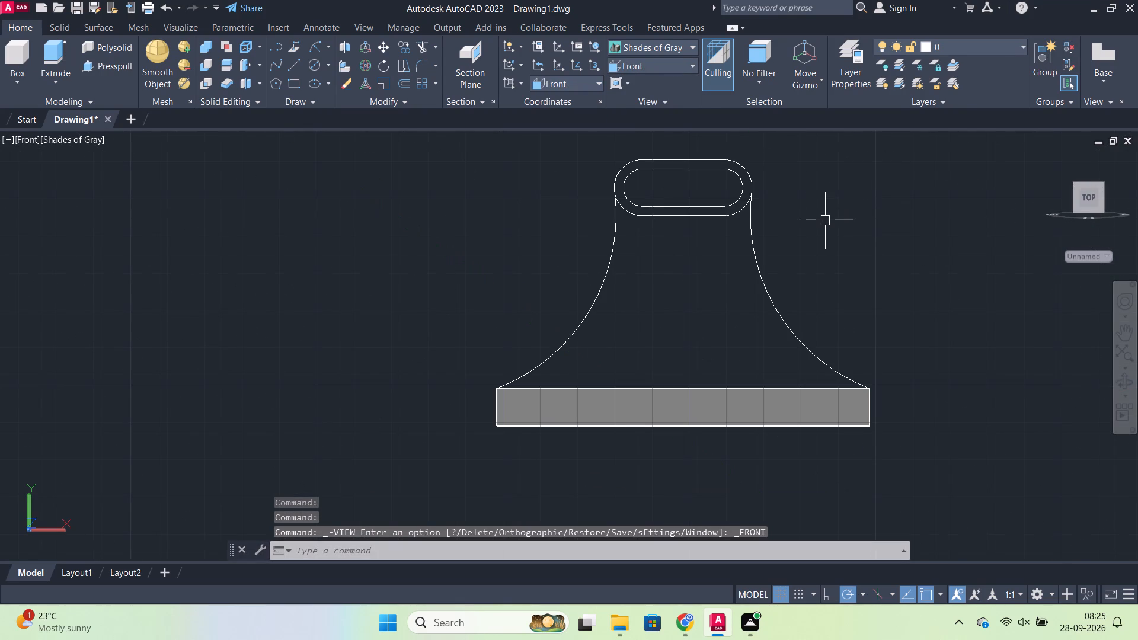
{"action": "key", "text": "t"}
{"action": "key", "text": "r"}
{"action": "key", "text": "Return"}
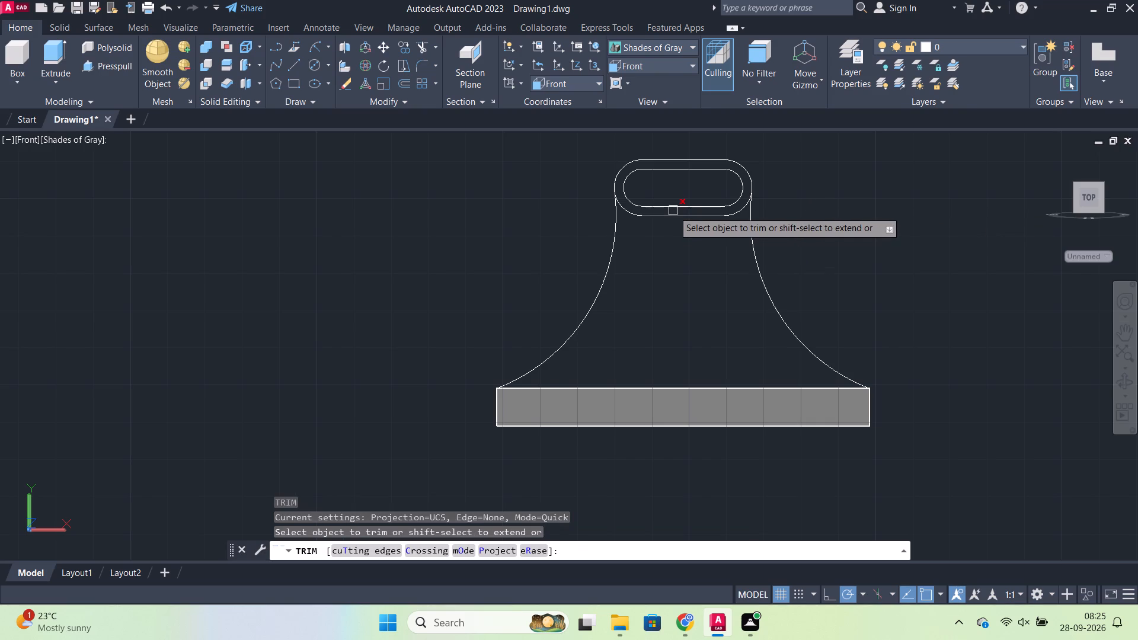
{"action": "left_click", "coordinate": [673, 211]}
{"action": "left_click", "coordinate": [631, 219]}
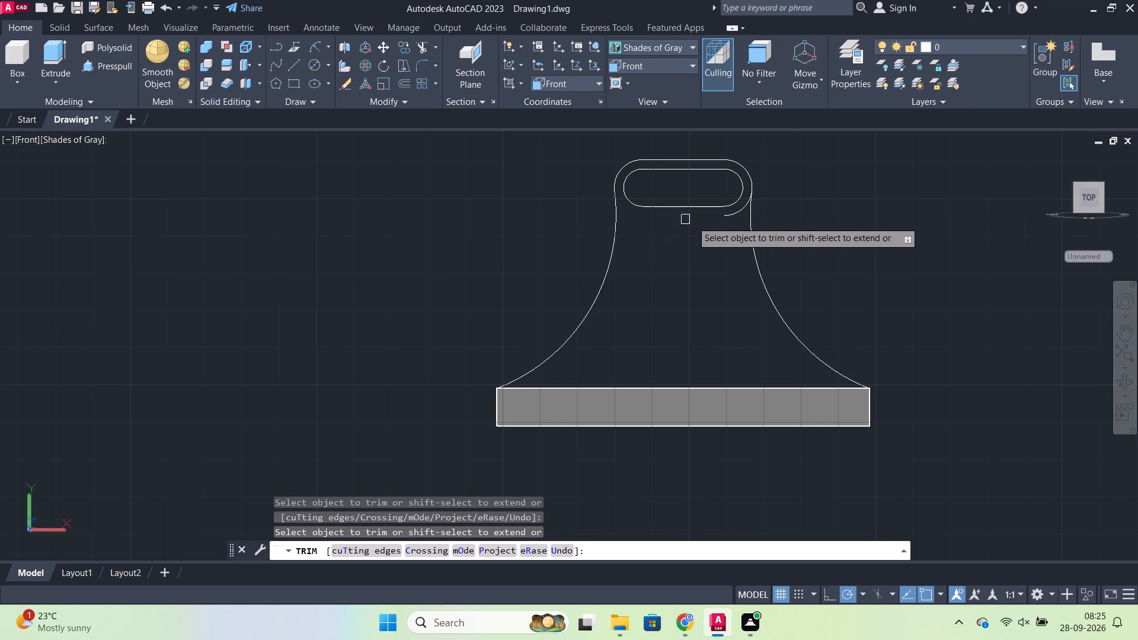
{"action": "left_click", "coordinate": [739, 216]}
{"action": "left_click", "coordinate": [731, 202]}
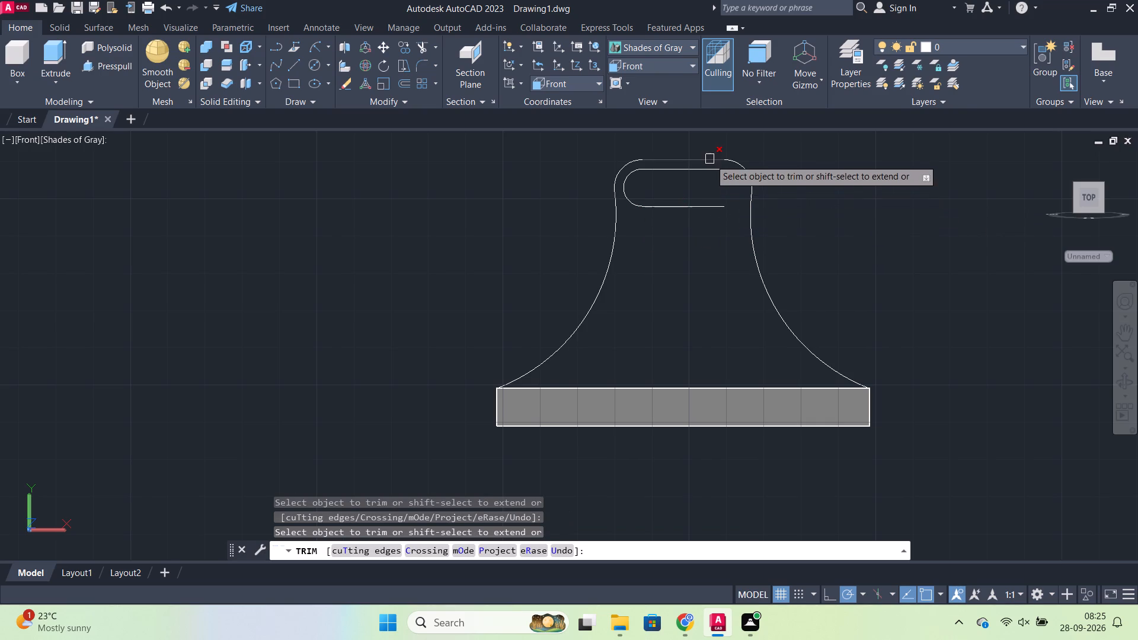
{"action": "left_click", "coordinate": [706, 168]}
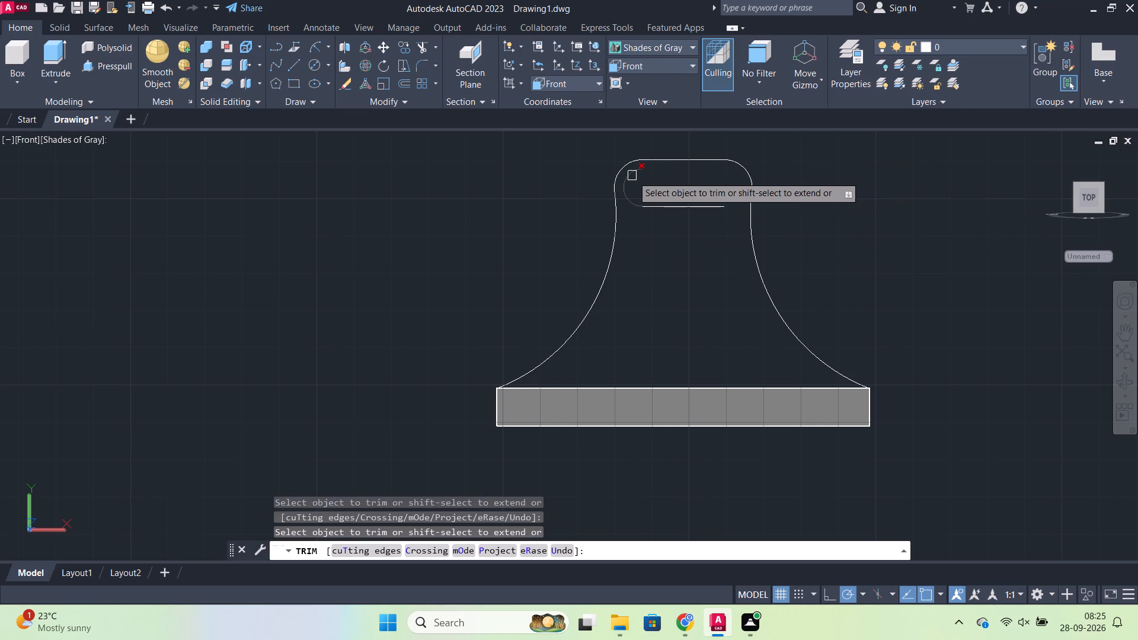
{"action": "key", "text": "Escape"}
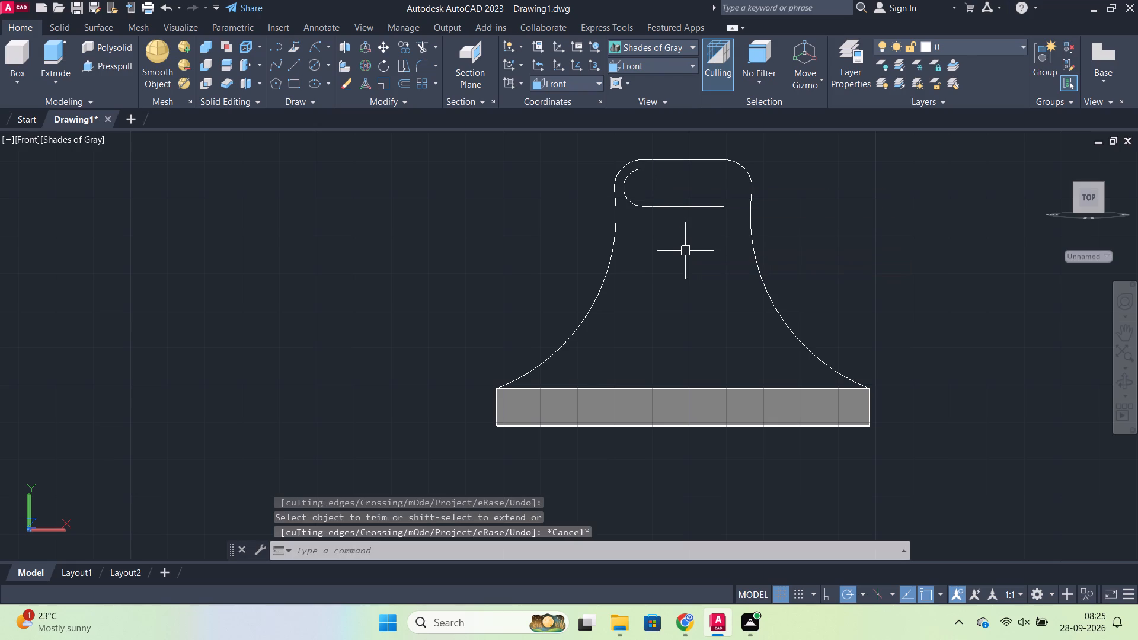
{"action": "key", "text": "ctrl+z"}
Move the inner slot outline by its centre about 90 to the right, clear of the upright.
{"action": "left_click", "coordinate": [658, 209]}
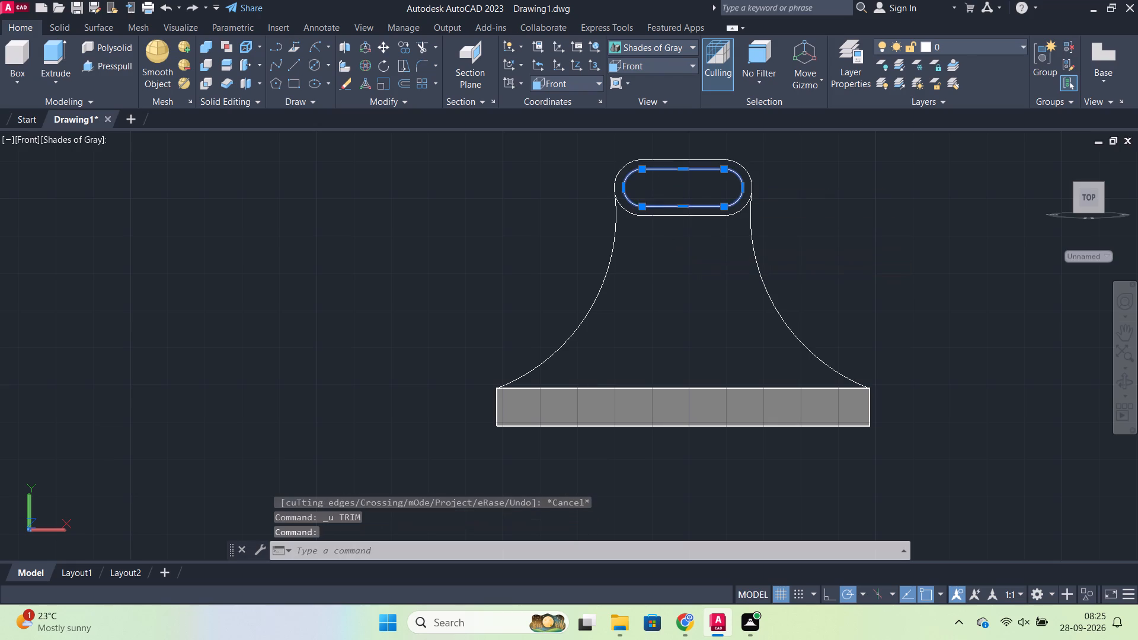
{"action": "key", "text": "m"}
{"action": "key", "text": "Return"}
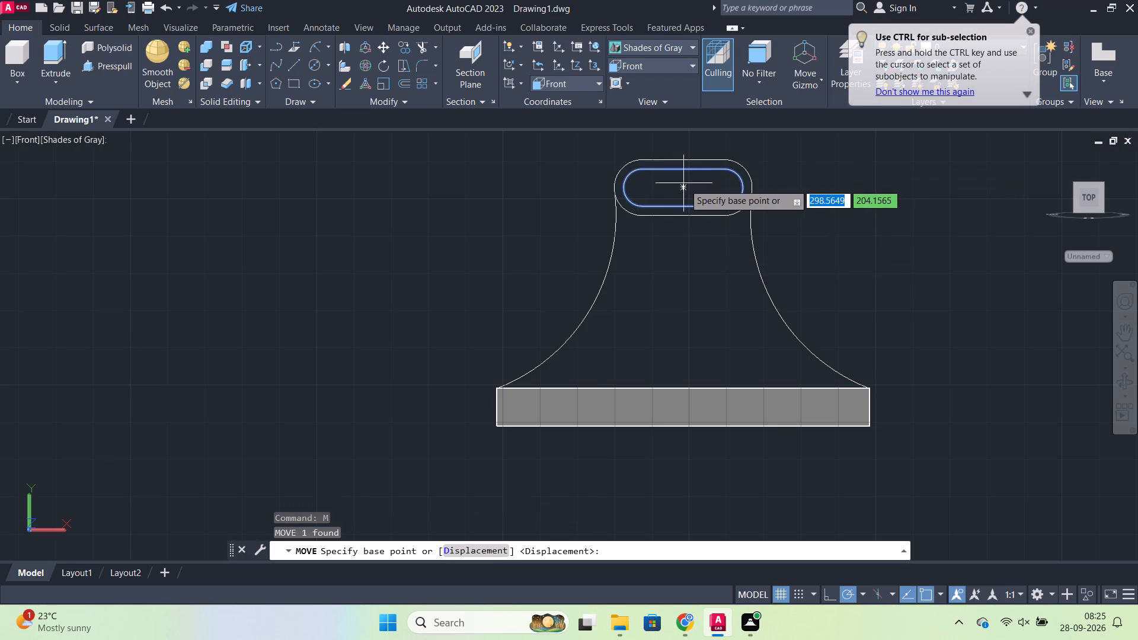
{"action": "left_click", "coordinate": [684, 185]}
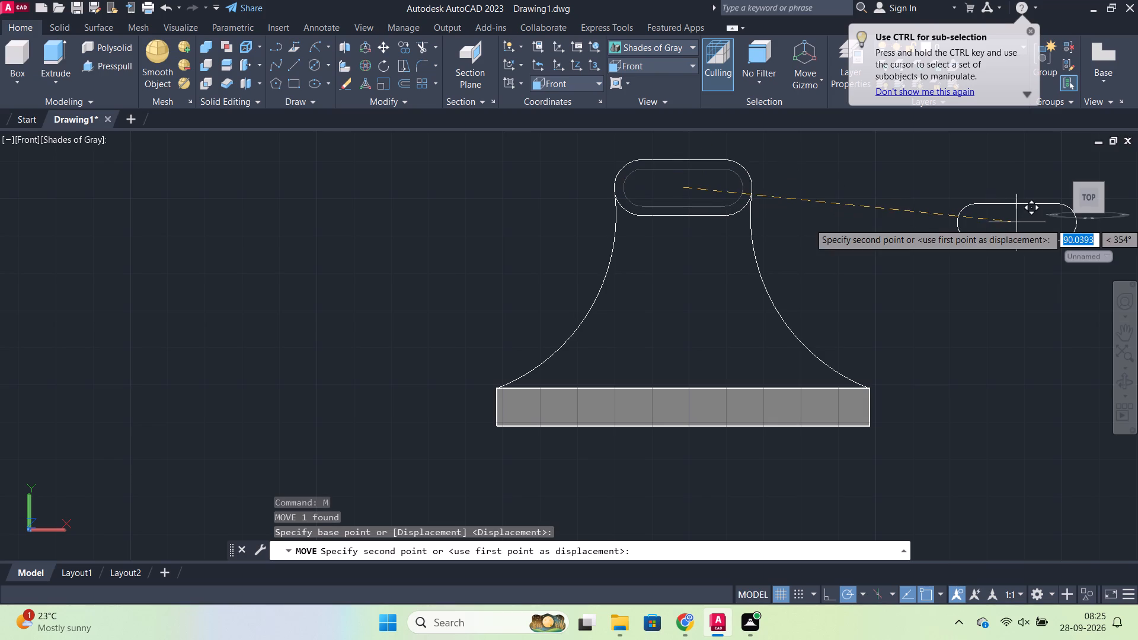
{"action": "left_click", "coordinate": [1017, 223]}
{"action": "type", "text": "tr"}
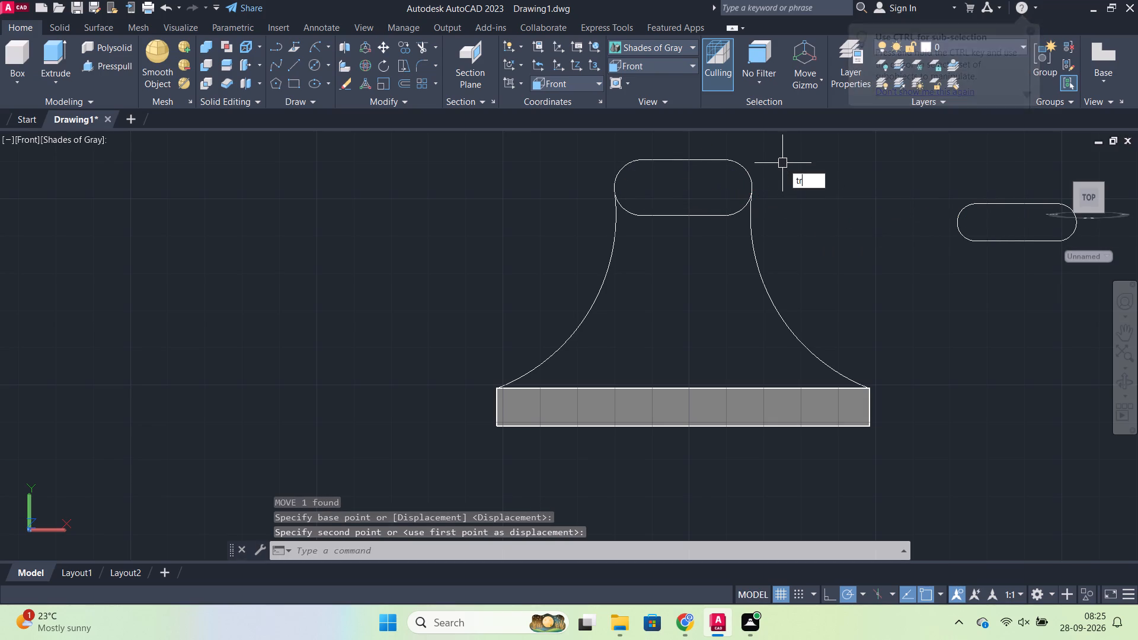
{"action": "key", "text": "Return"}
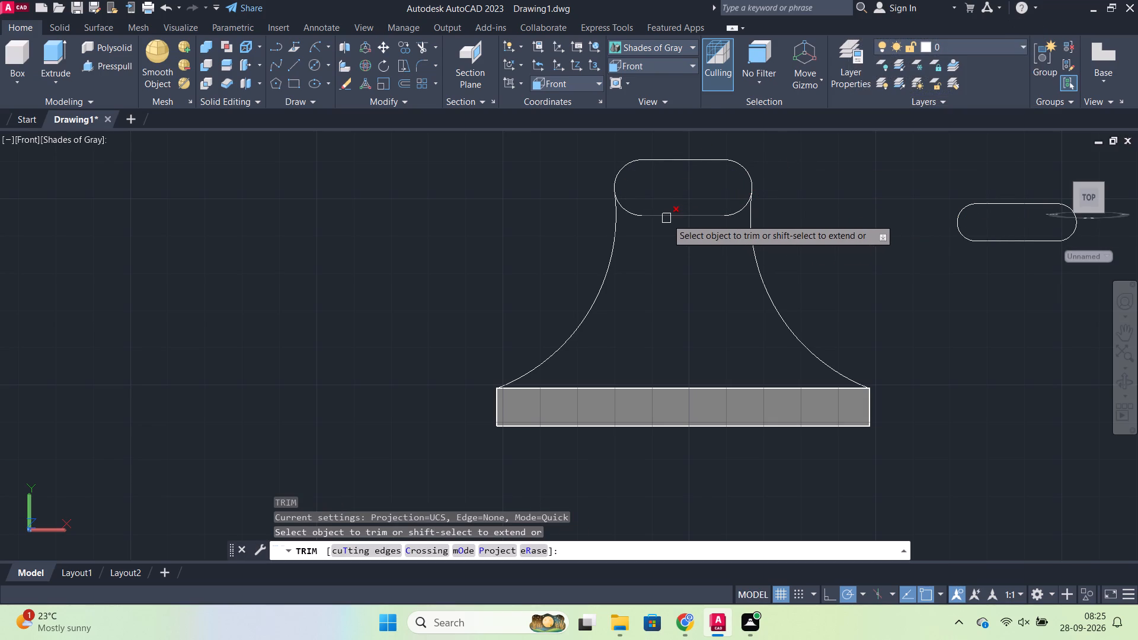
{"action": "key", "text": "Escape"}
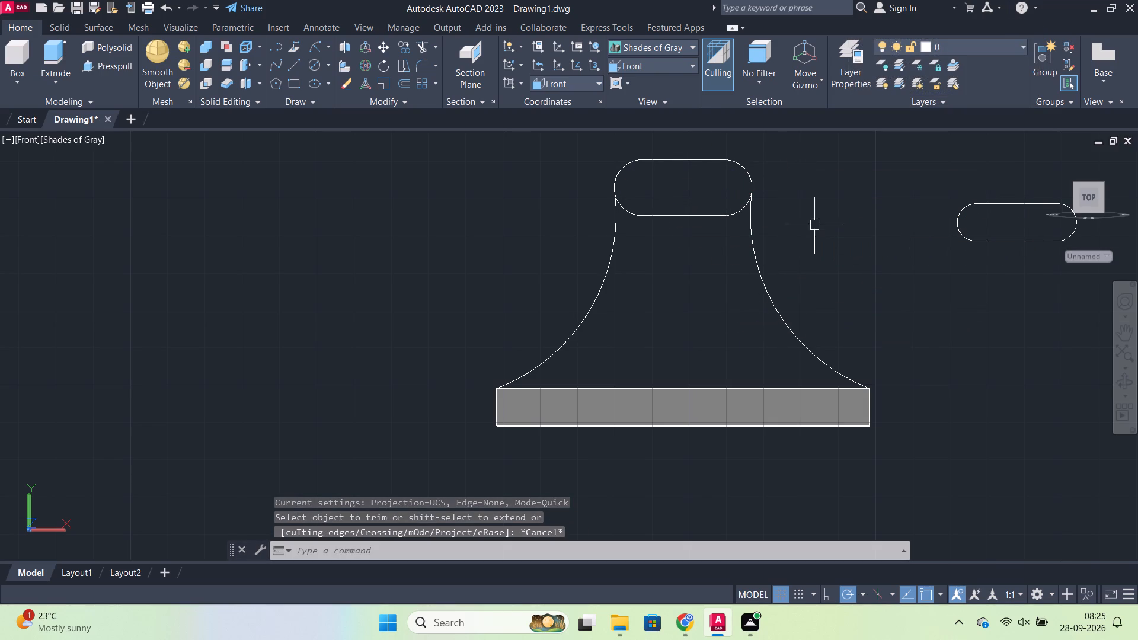
In the SW Isometric view, press-pull the curved upright area below the outer slot by 5 over the base.
{"action": "left_click", "coordinate": [630, 64]}
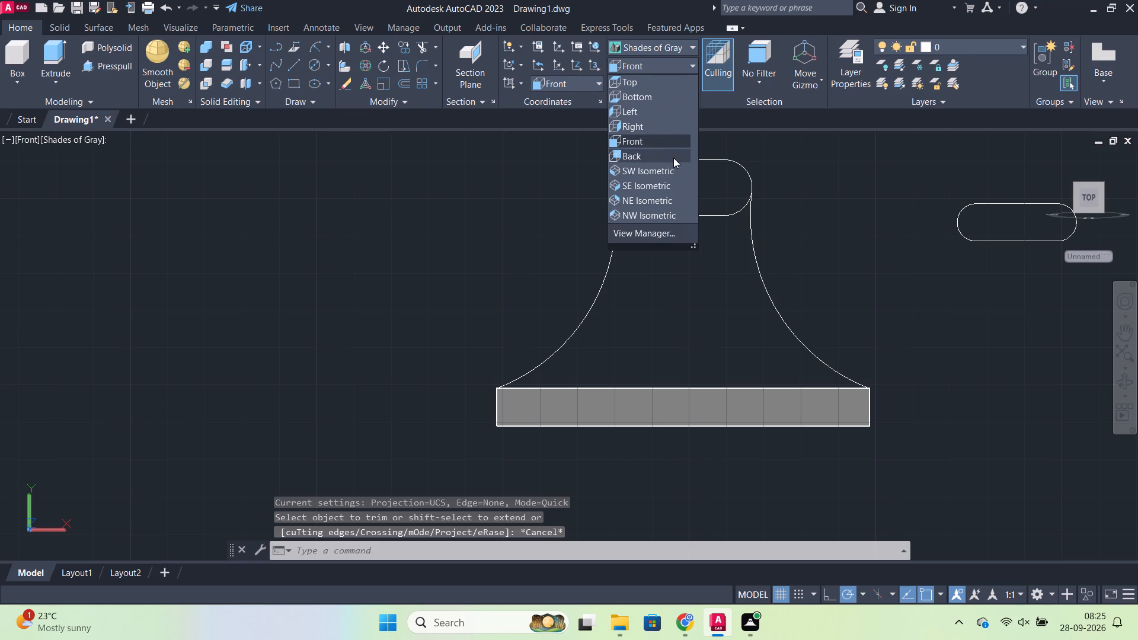
{"action": "left_click", "coordinate": [663, 172]}
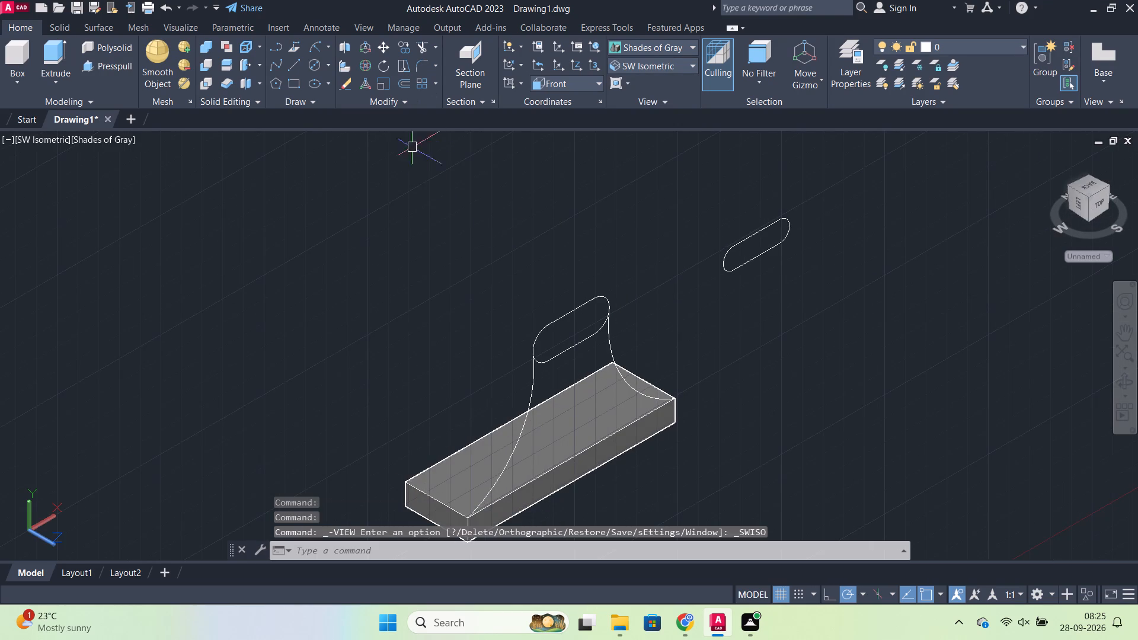
{"action": "left_click", "coordinate": [122, 65]}
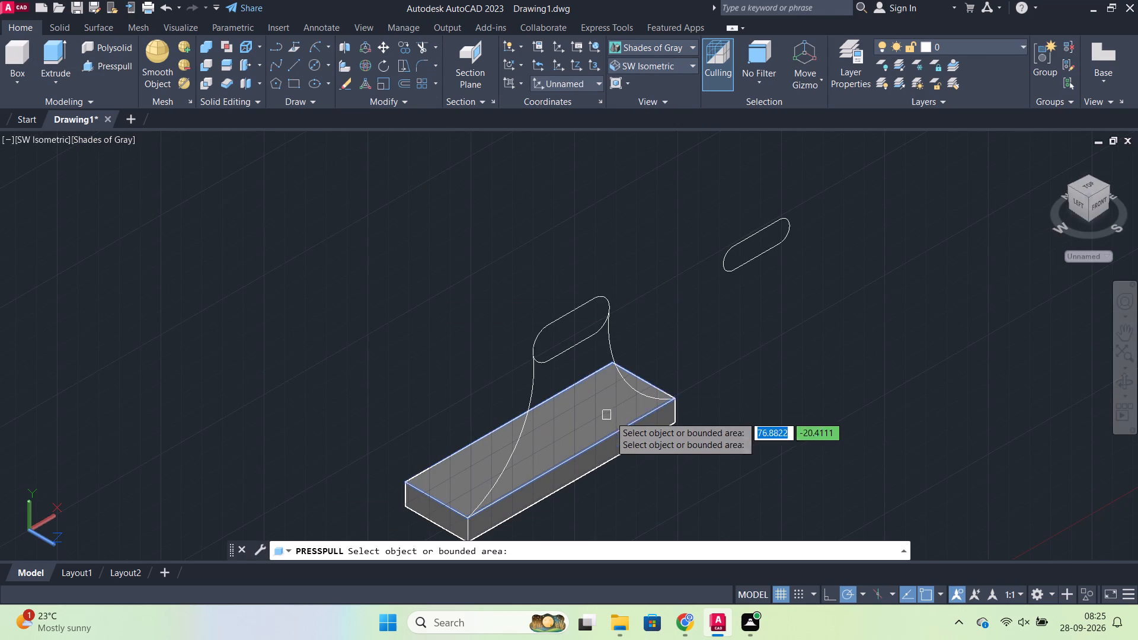
{"action": "left_click", "coordinate": [584, 375]}
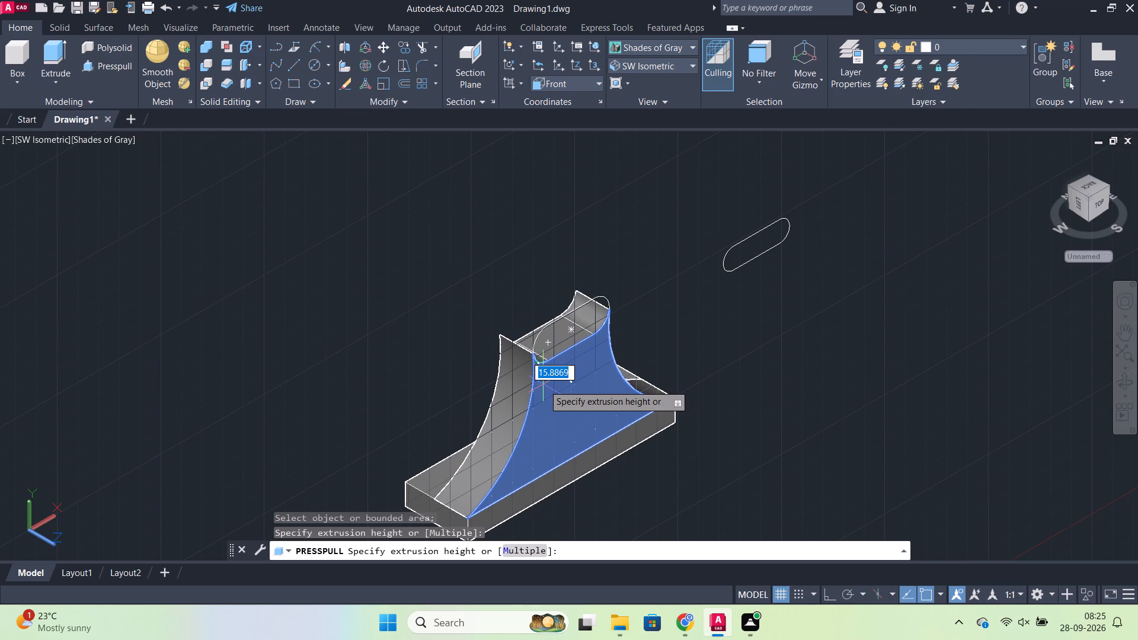
{"action": "key", "text": "5"}
{"action": "key", "text": "Return"}
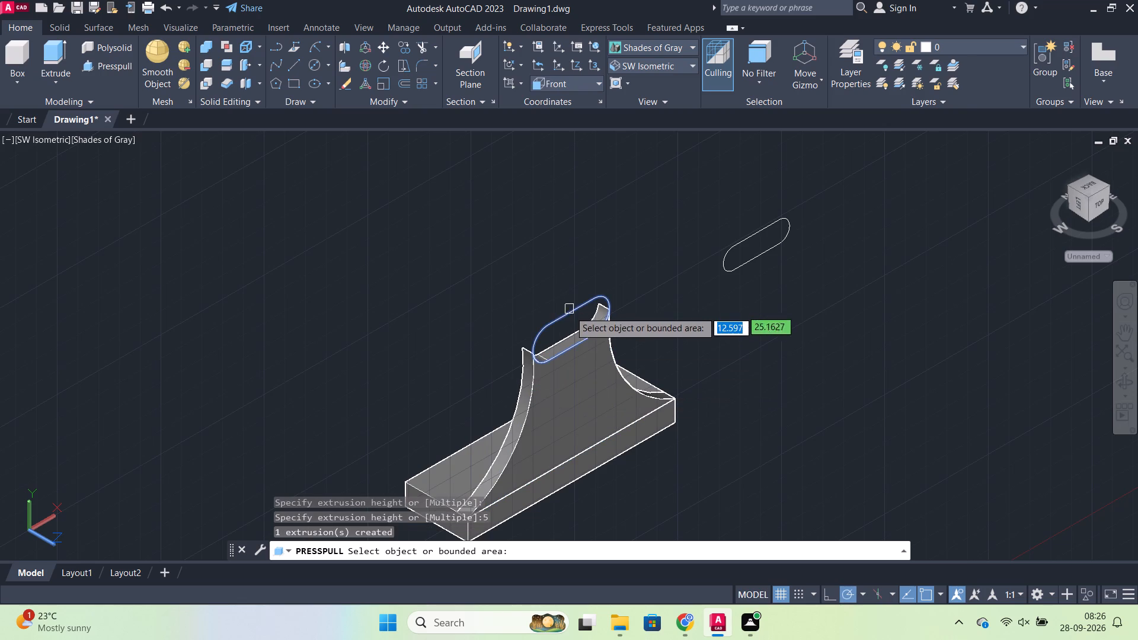
Press-pull the area inside the outer slot outline at the top of the upright by 25.
{"action": "left_click", "coordinate": [570, 315]}
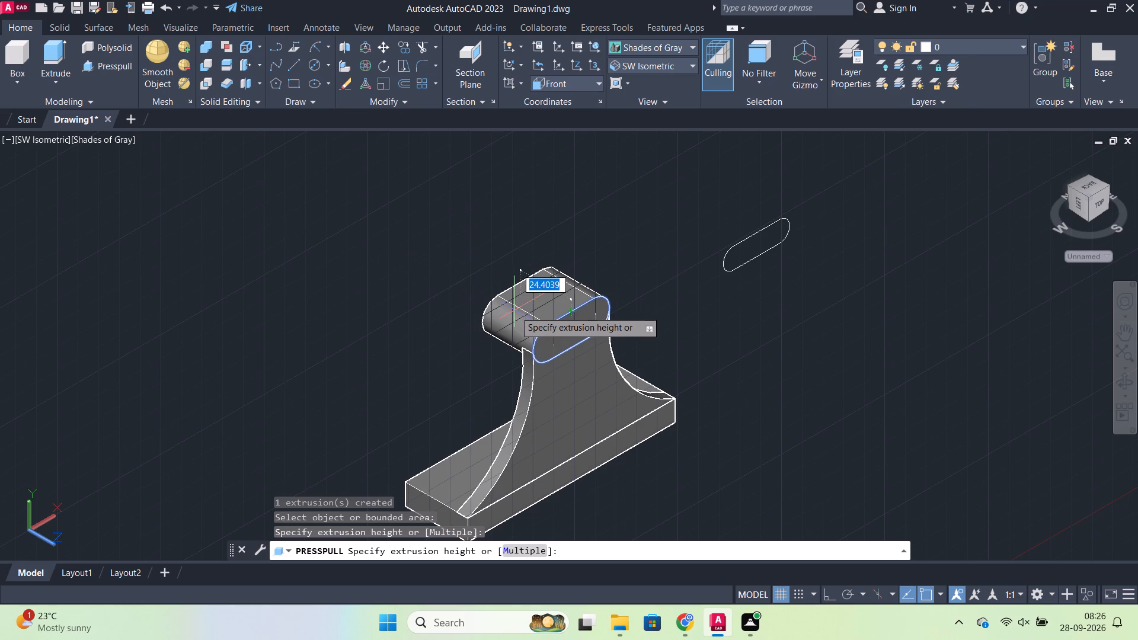
{"action": "type", "text": "25"}
{"action": "key", "text": "Return"}
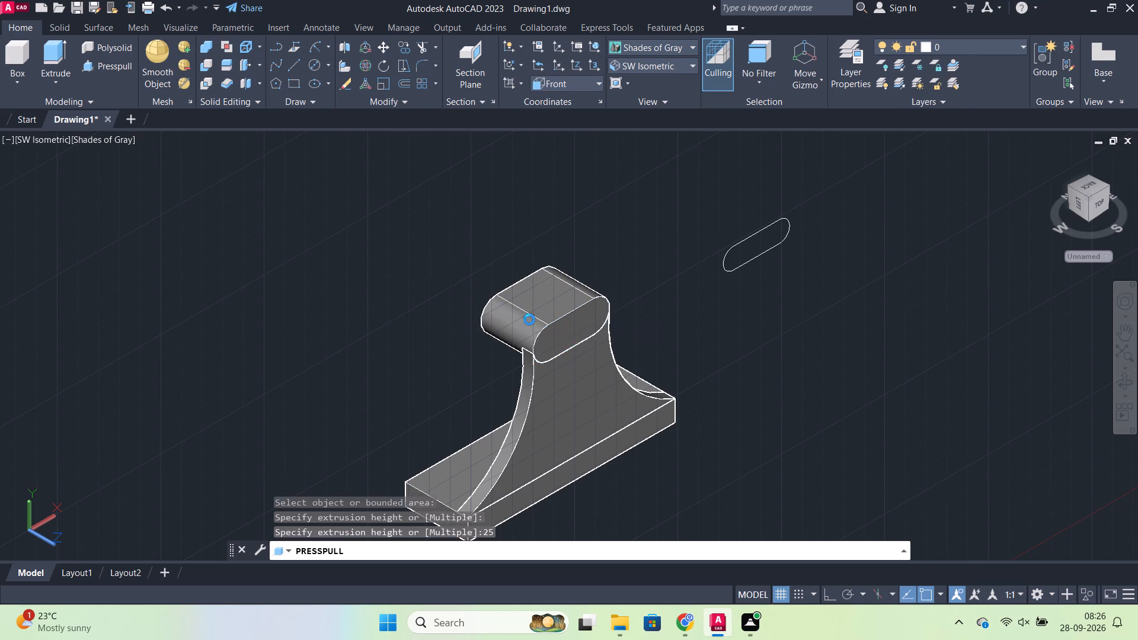
{"action": "key", "text": "Escape"}
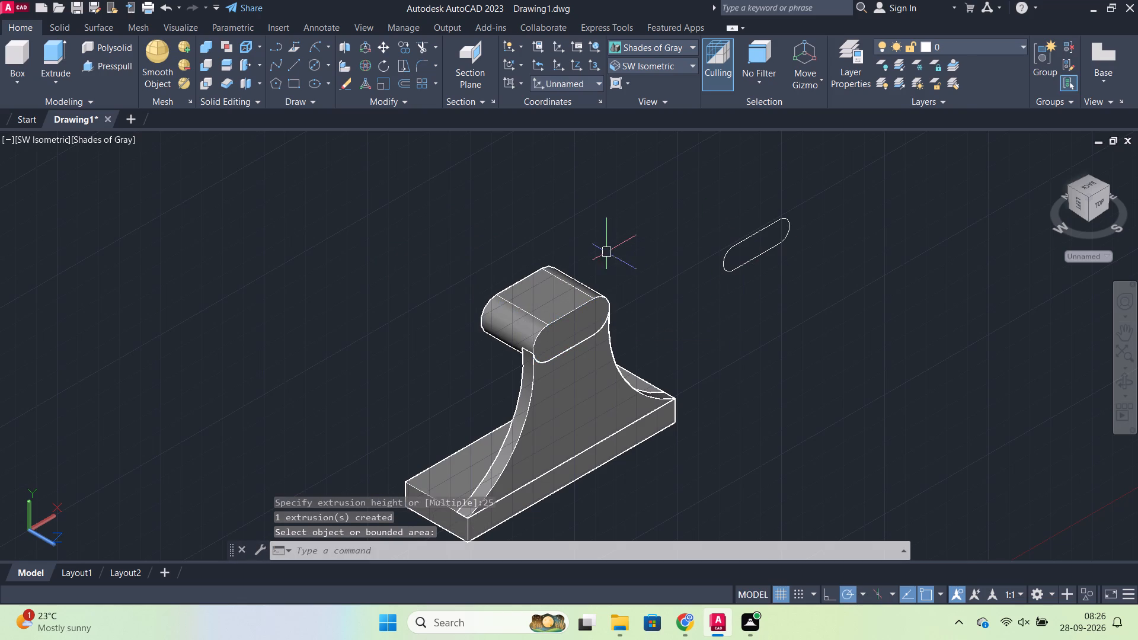
In the Back view, move the inner slot outline by its centre onto the centre of the slot-shaped top.
{"action": "scroll", "coordinate": [648, 268], "scroll_direction": "down", "scroll_amount": 1}
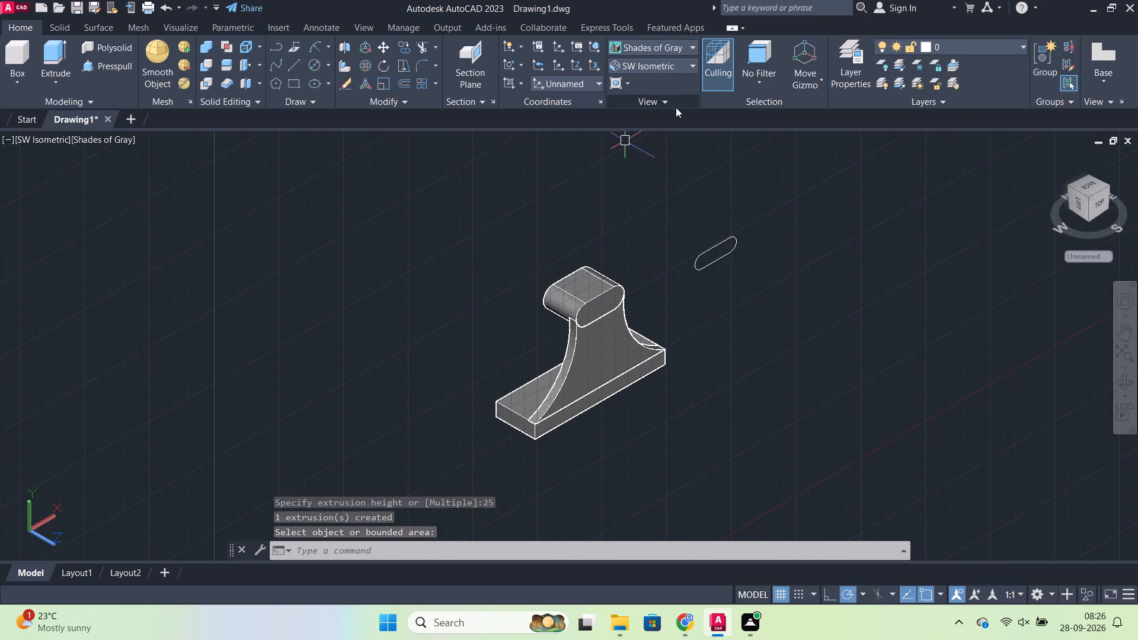
{"action": "left_click", "coordinate": [637, 60]}
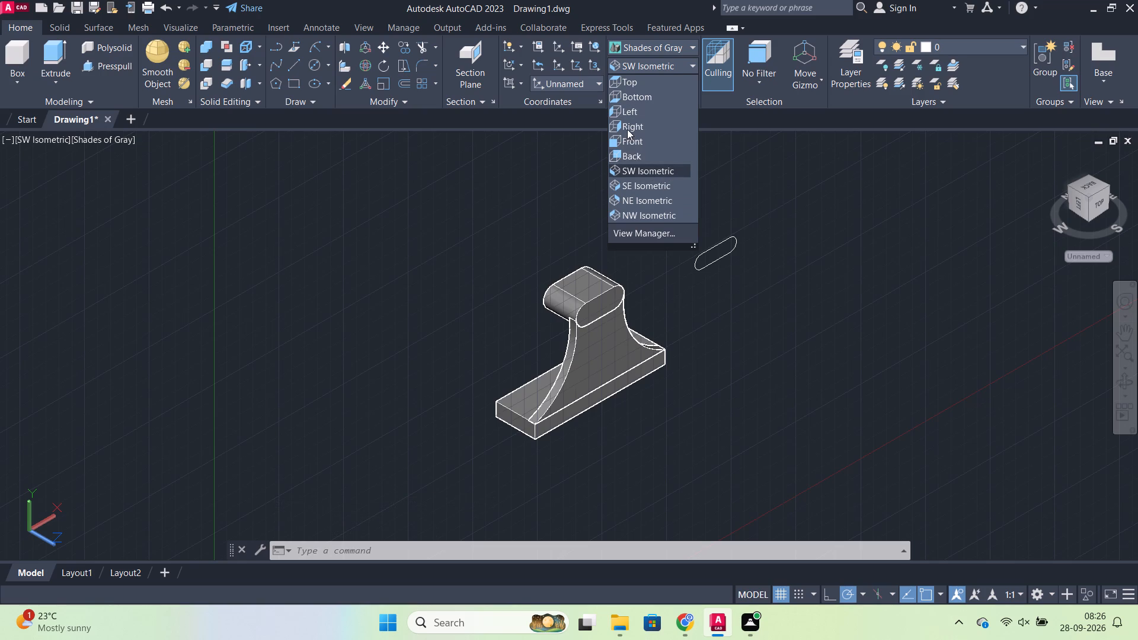
{"action": "left_click", "coordinate": [642, 150]}
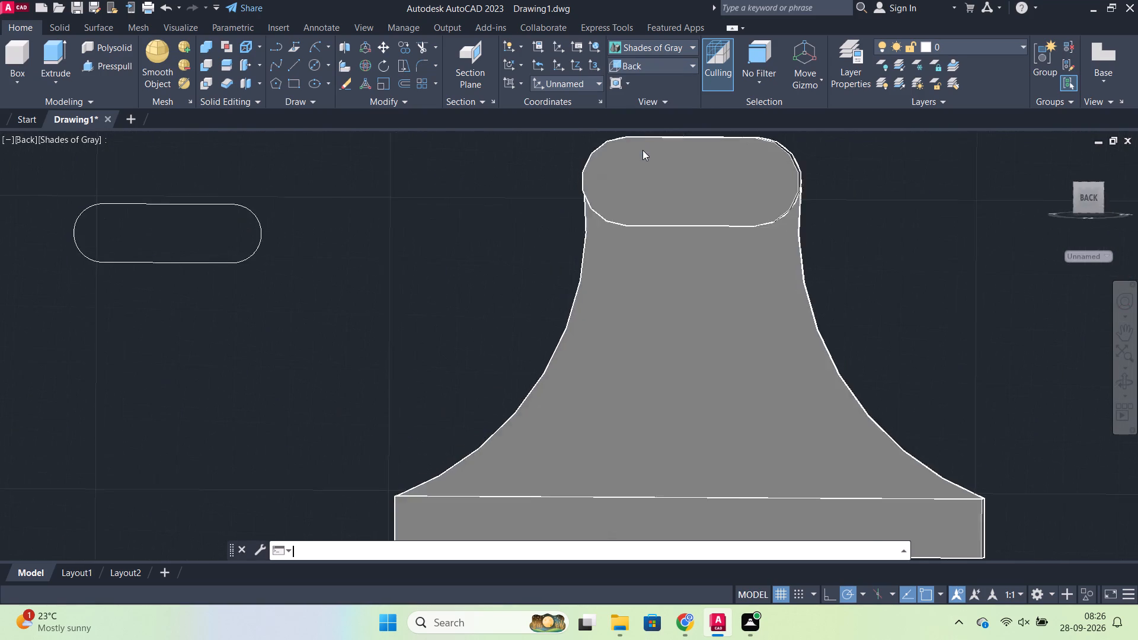
{"action": "scroll", "coordinate": [610, 280], "scroll_direction": "down", "scroll_amount": 2}
{"action": "middle_click_drag", "start_coordinate": [530, 286], "coordinate": [577, 306]}
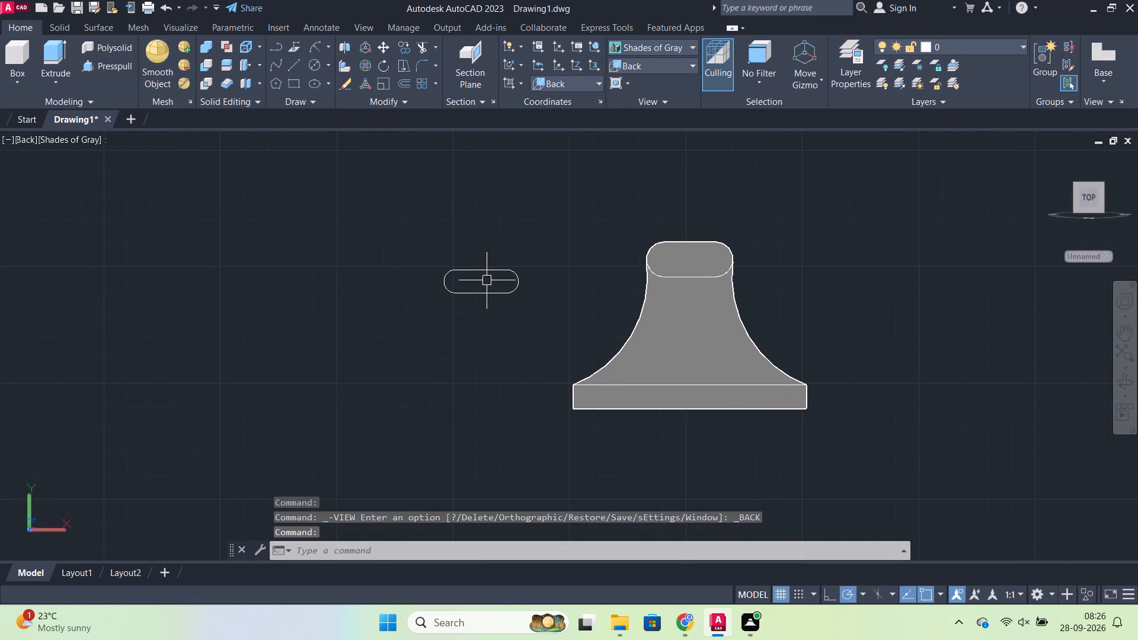
{"action": "left_click", "coordinate": [477, 270]}
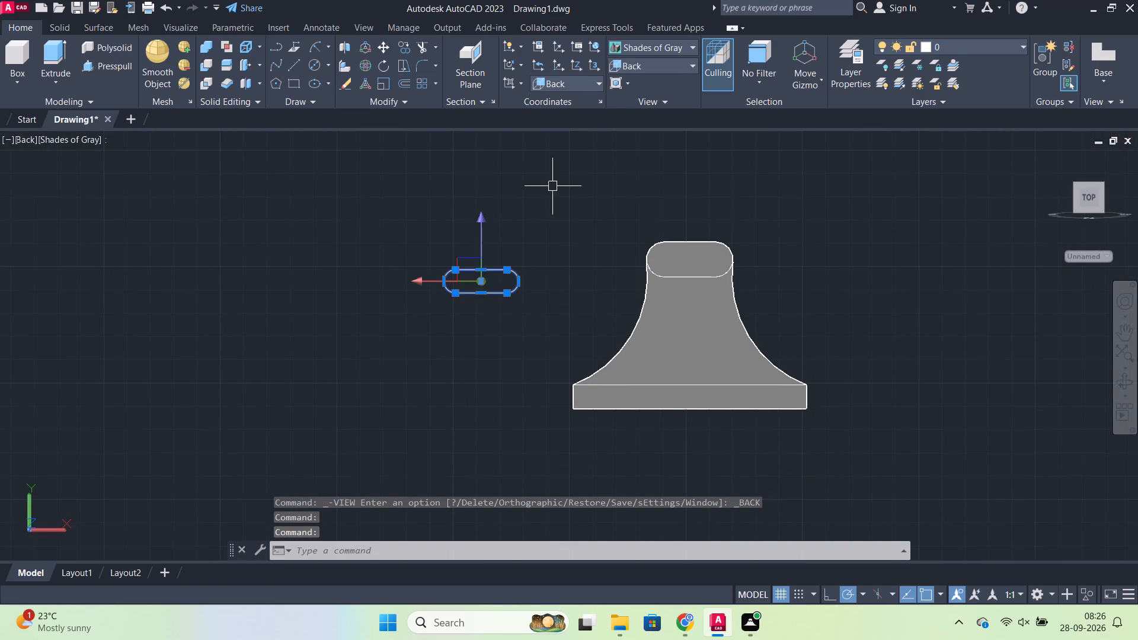
{"action": "key", "text": "m"}
{"action": "key", "text": "Return"}
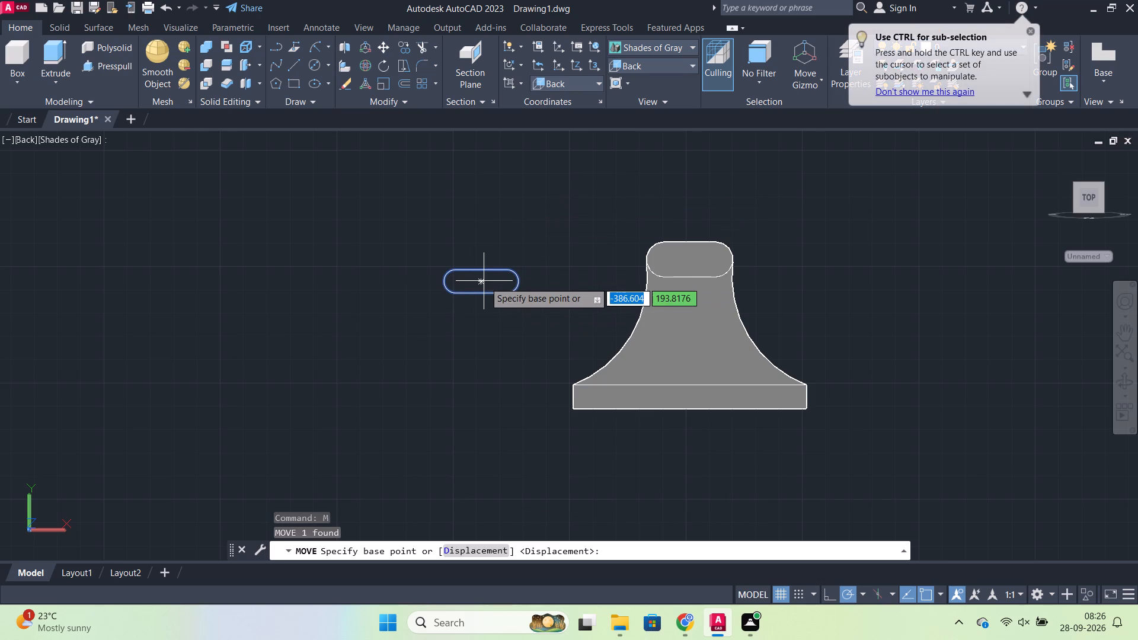
{"action": "left_click", "coordinate": [482, 281]}
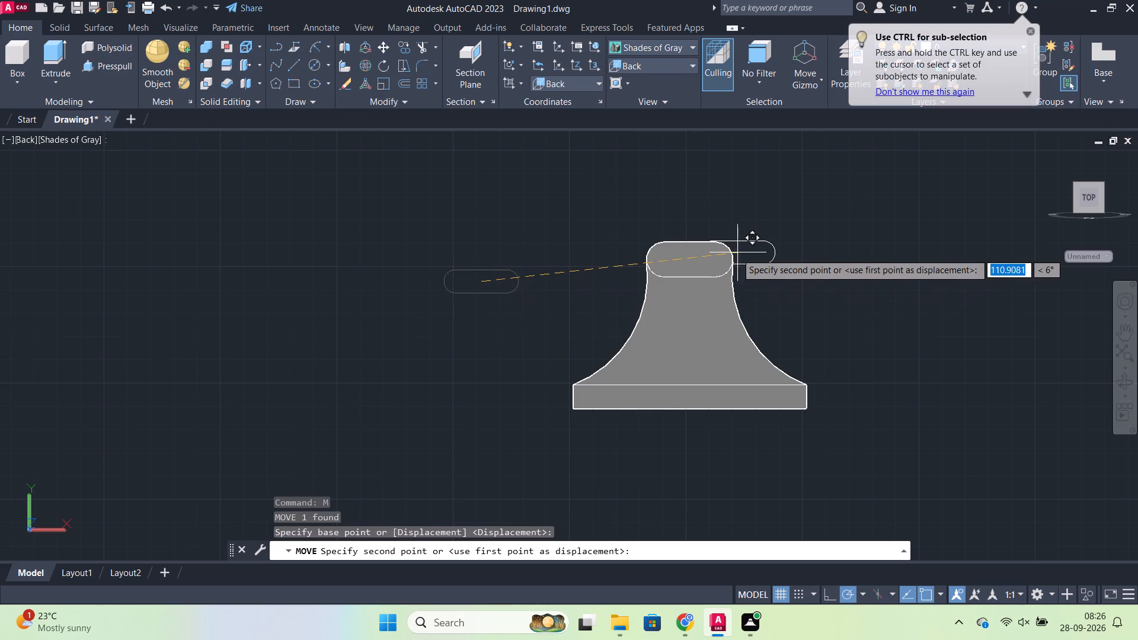
{"action": "left_click", "coordinate": [691, 260]}
Press-pull the area inside the inner slot outline back through the slot-shaped top to cut the slot opening.
{"action": "middle_click_drag", "start_coordinate": [780, 257], "coordinate": [782, 260], "text": "shift"}
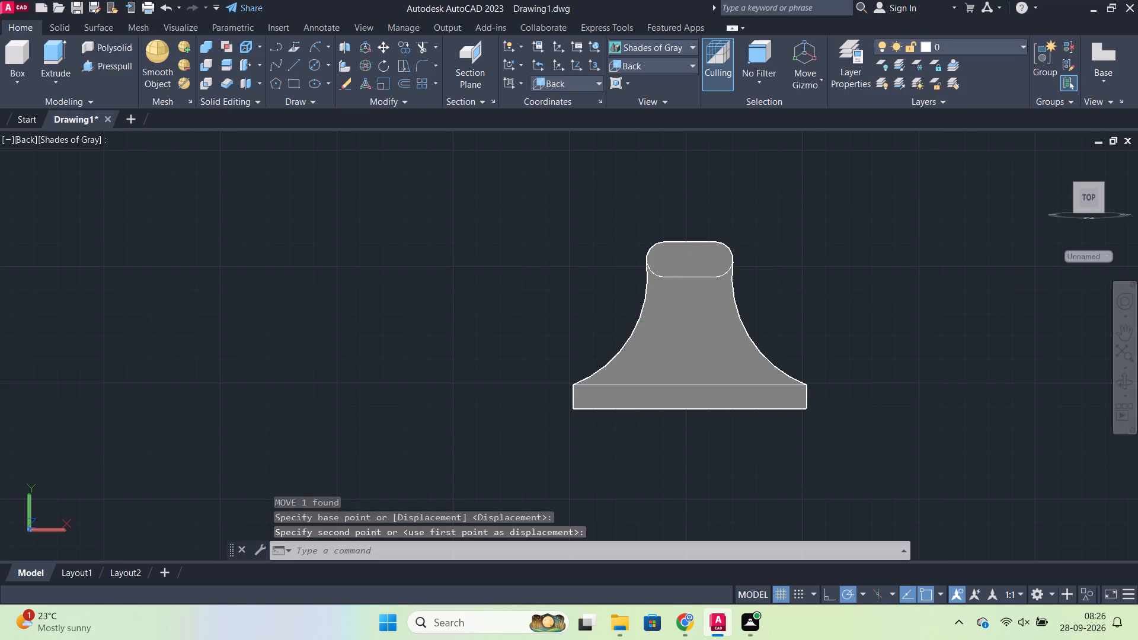
{"action": "middle_click_drag", "start_coordinate": [782, 260], "coordinate": [551, 297], "text": "shift"}
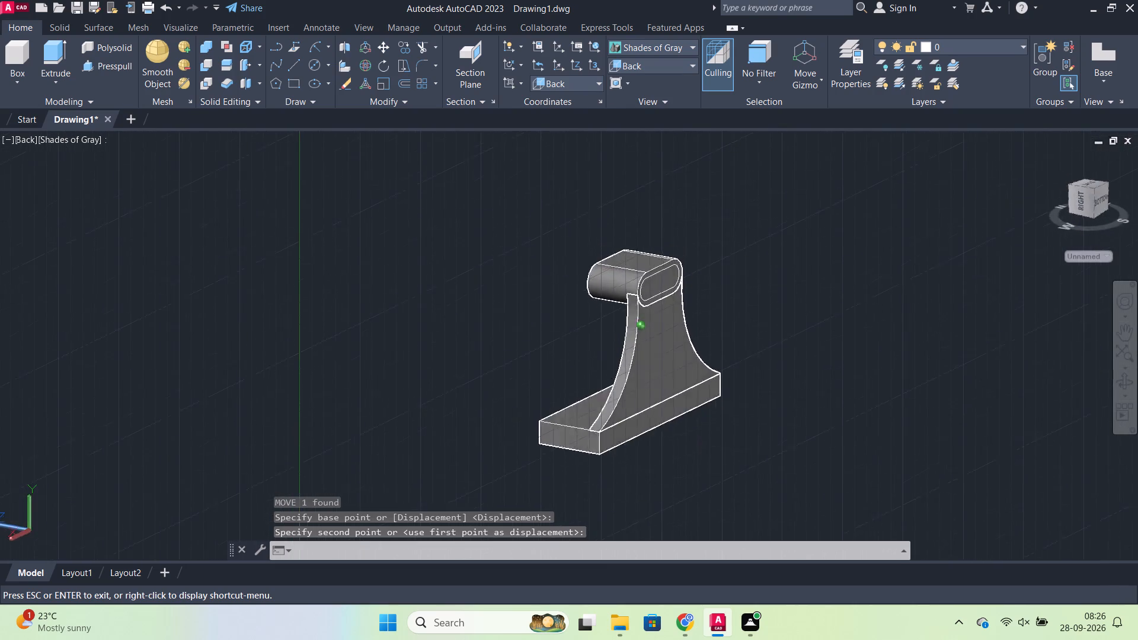
{"action": "middle_click_drag", "start_coordinate": [551, 297], "coordinate": [721, 337], "text": "shift"}
{"action": "middle_click", "coordinate": [721, 337], "text": "shift"}
{"action": "middle_click", "coordinate": [590, 318], "text": "shift"}
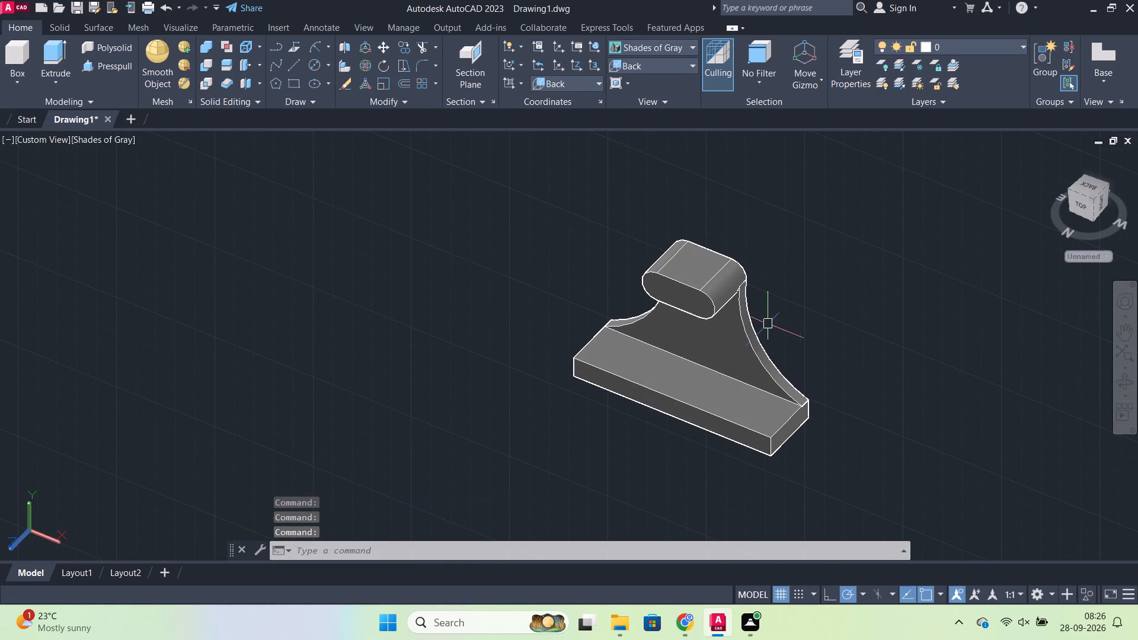
{"action": "middle_click_drag", "start_coordinate": [846, 327], "coordinate": [673, 285], "text": "shift"}
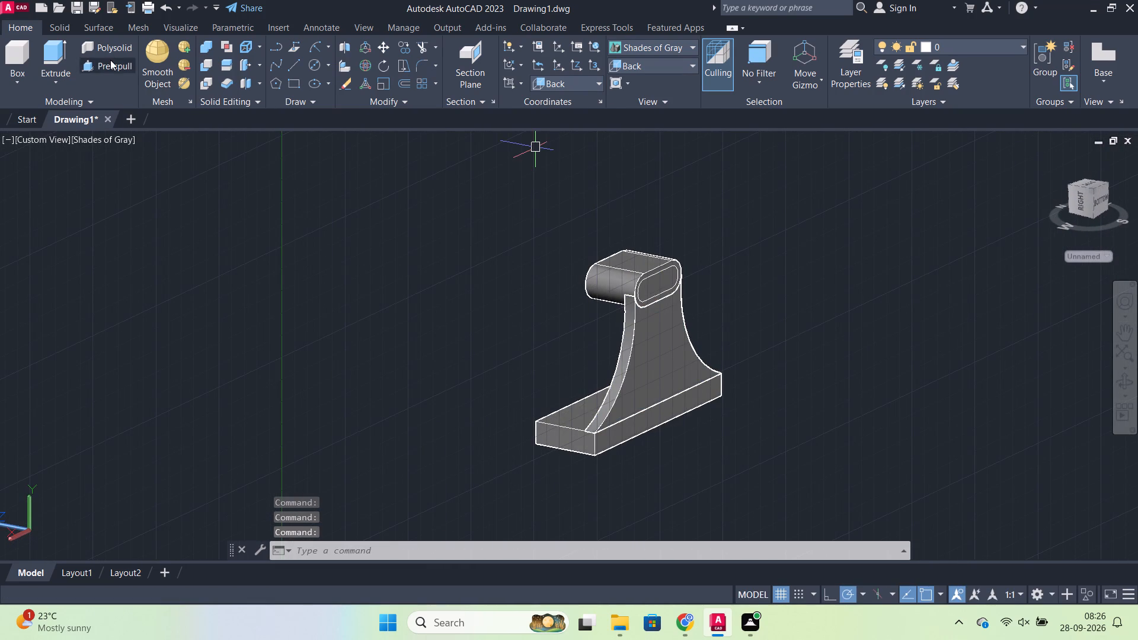
{"action": "left_click", "coordinate": [110, 60]}
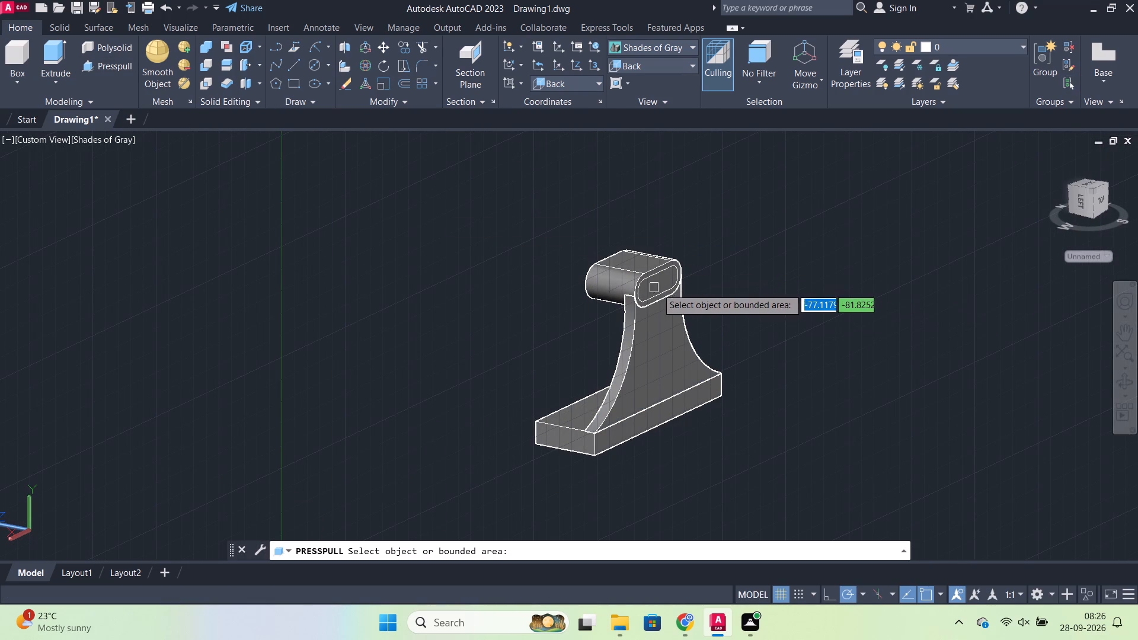
{"action": "left_click_drag", "start_coordinate": [660, 285], "coordinate": [645, 284]}
{"action": "left_click", "coordinate": [513, 263]}
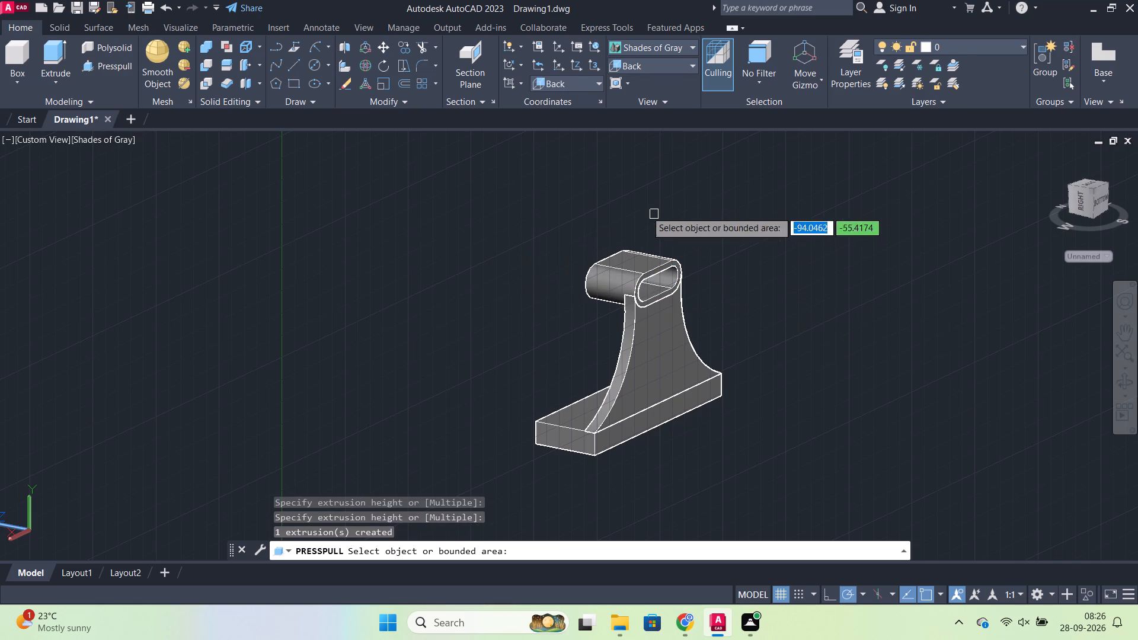
{"action": "key", "text": "Escape"}
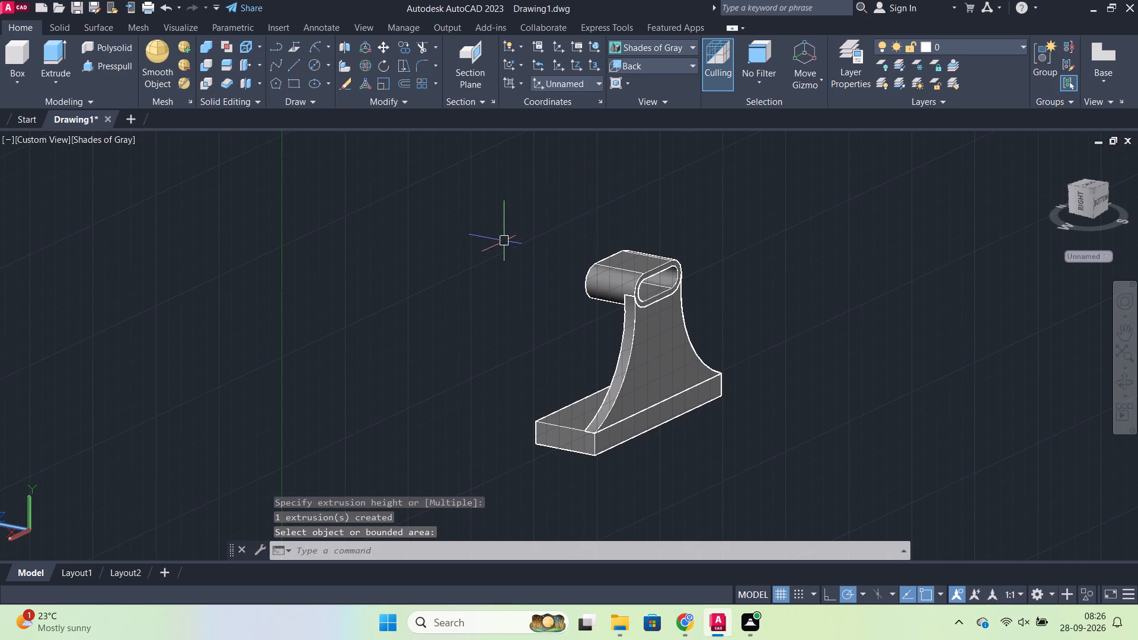
Examine the slot opening and the upright from several sides of the part.
{"action": "middle_click", "coordinate": [487, 241], "text": "shift"}
{"action": "middle_click_drag", "start_coordinate": [484, 264], "coordinate": [749, 200], "text": "shift"}
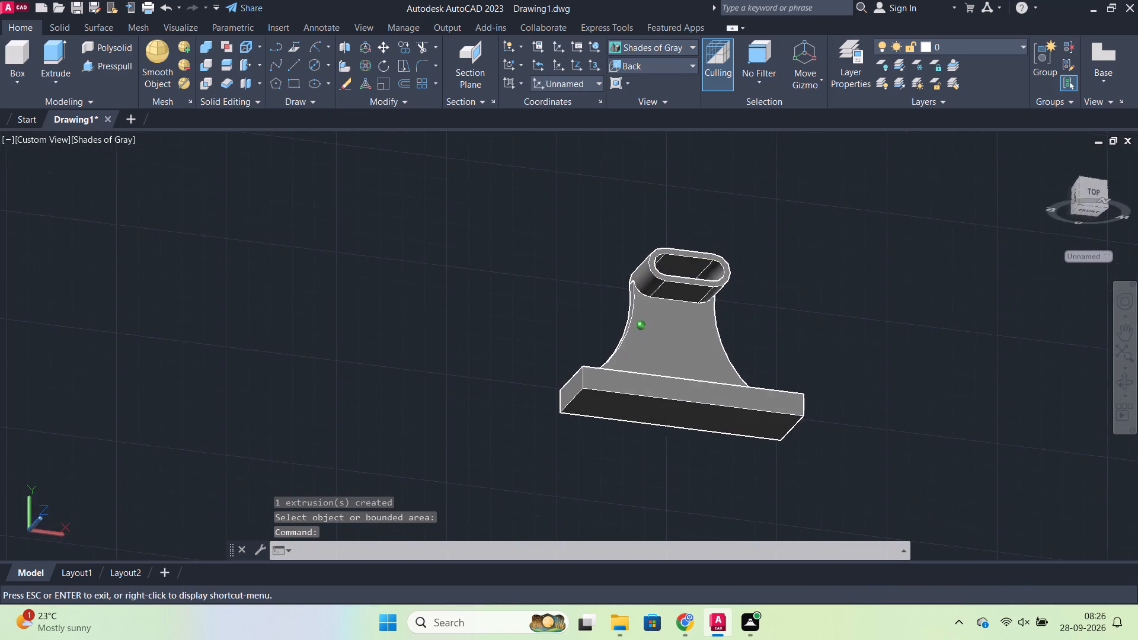
{"action": "middle_click_drag", "start_coordinate": [749, 200], "coordinate": [577, 306], "text": "shift"}
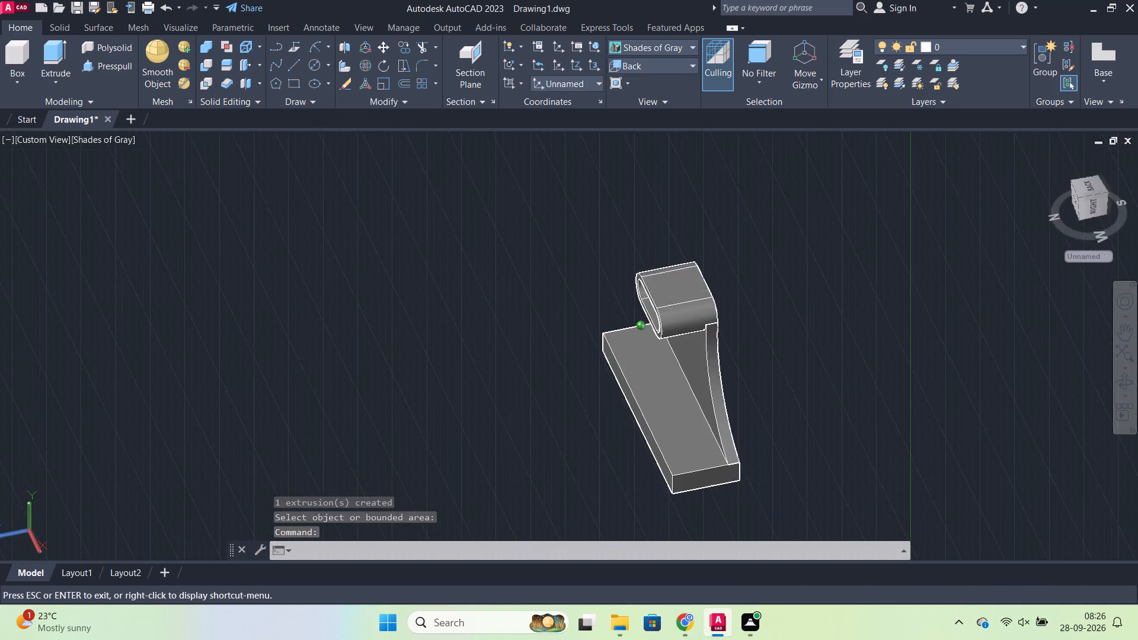
{"action": "middle_click_drag", "start_coordinate": [577, 306], "coordinate": [667, 267], "text": "shift"}
{"action": "middle_click_drag", "start_coordinate": [643, 267], "coordinate": [569, 270], "text": "shift"}
{"action": "scroll", "coordinate": [799, 311], "scroll_direction": "up", "scroll_amount": 1}
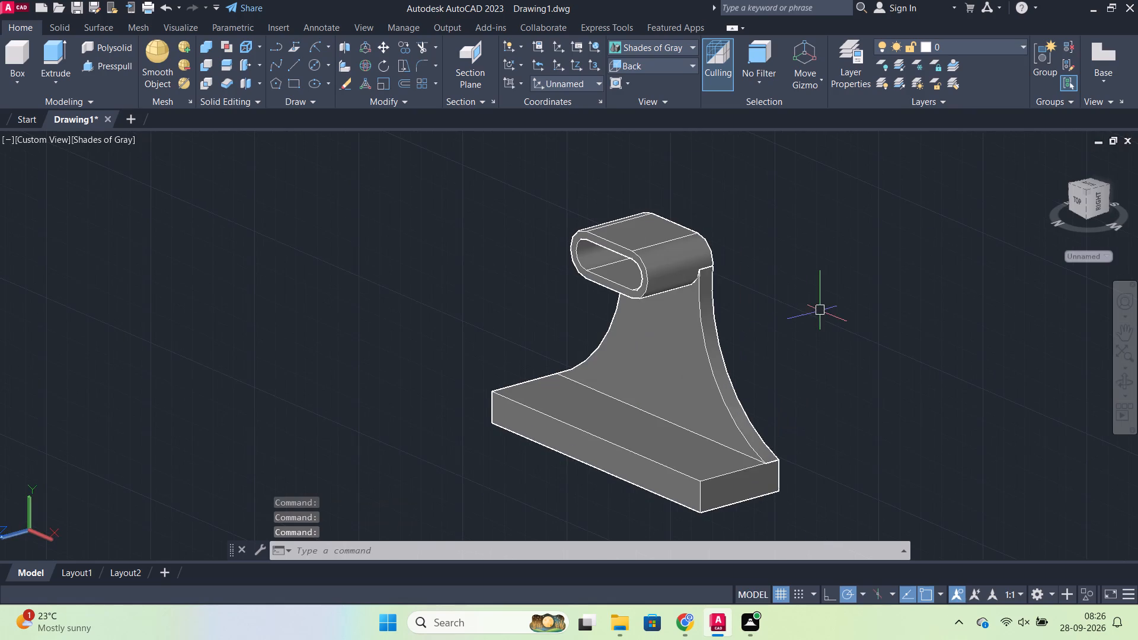
{"action": "middle_click_drag", "start_coordinate": [762, 307], "coordinate": [718, 230]}
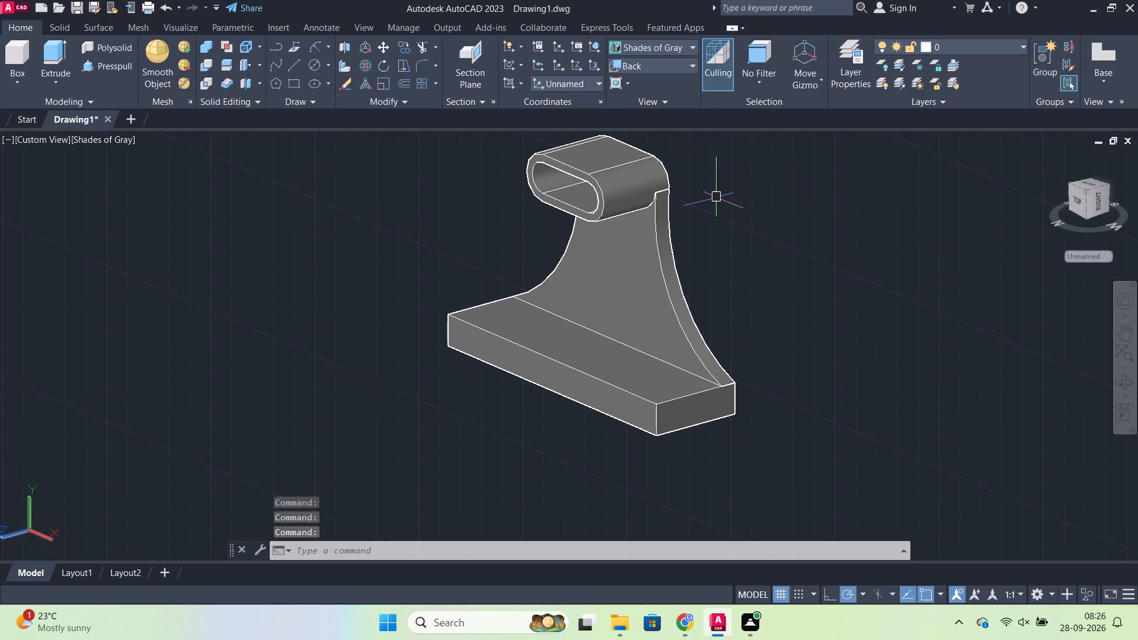
In the Right view, draw a horizontal line 25 long in the empty space to the right of the part.
{"action": "left_click", "coordinate": [646, 62]}
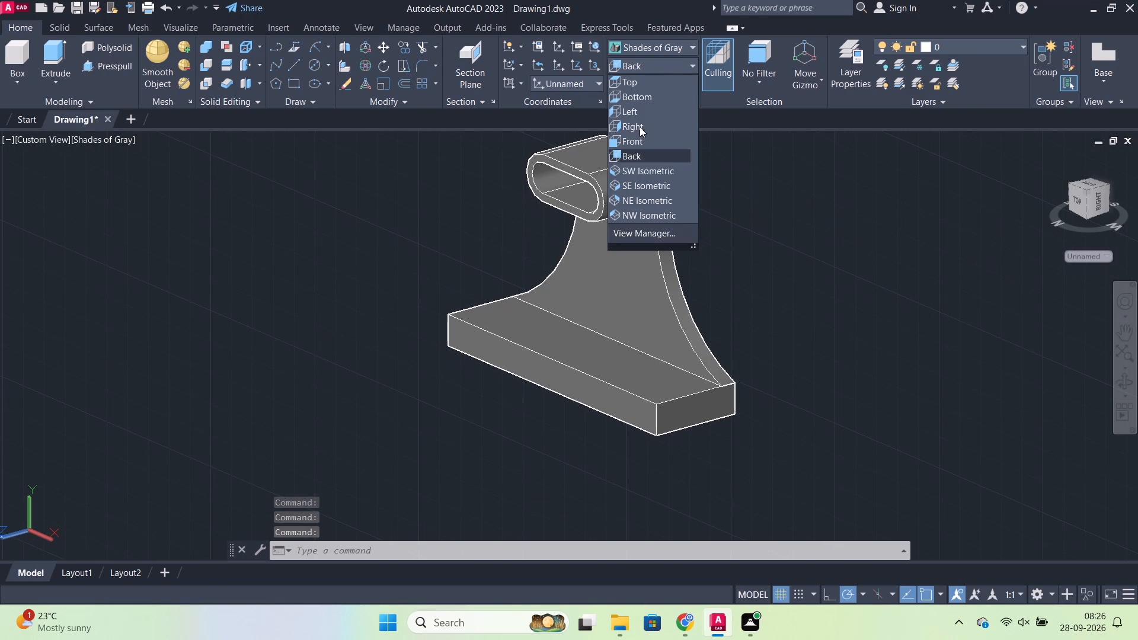
{"action": "left_click", "coordinate": [635, 129]}
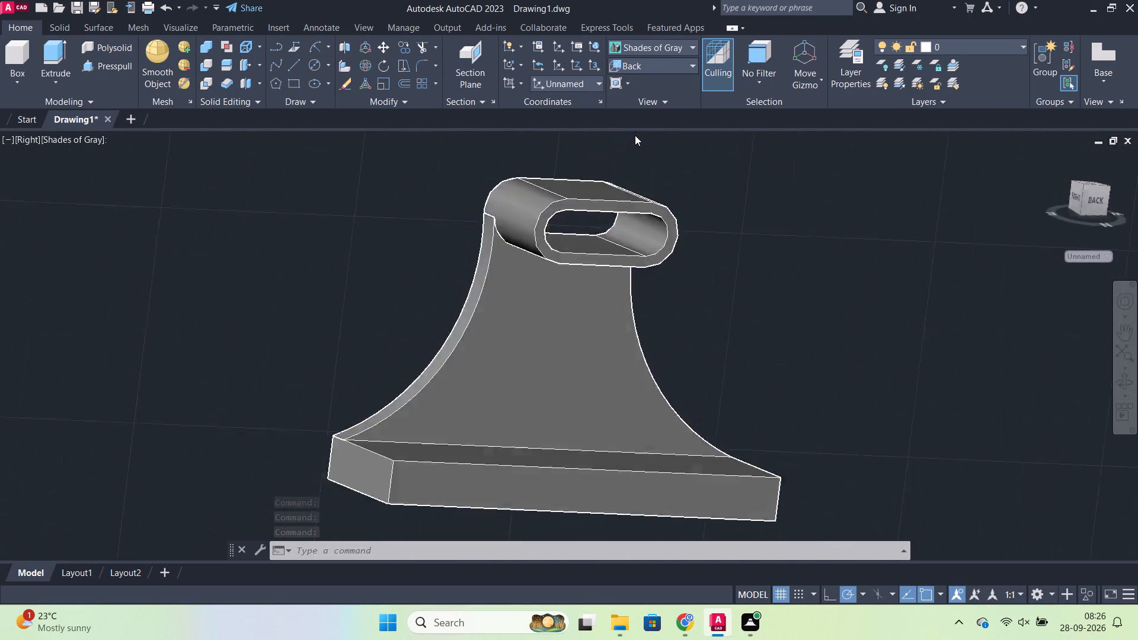
{"action": "scroll", "coordinate": [685, 275], "scroll_direction": "down", "scroll_amount": 1}
{"action": "middle_click_drag", "start_coordinate": [672, 277], "coordinate": [632, 263]}
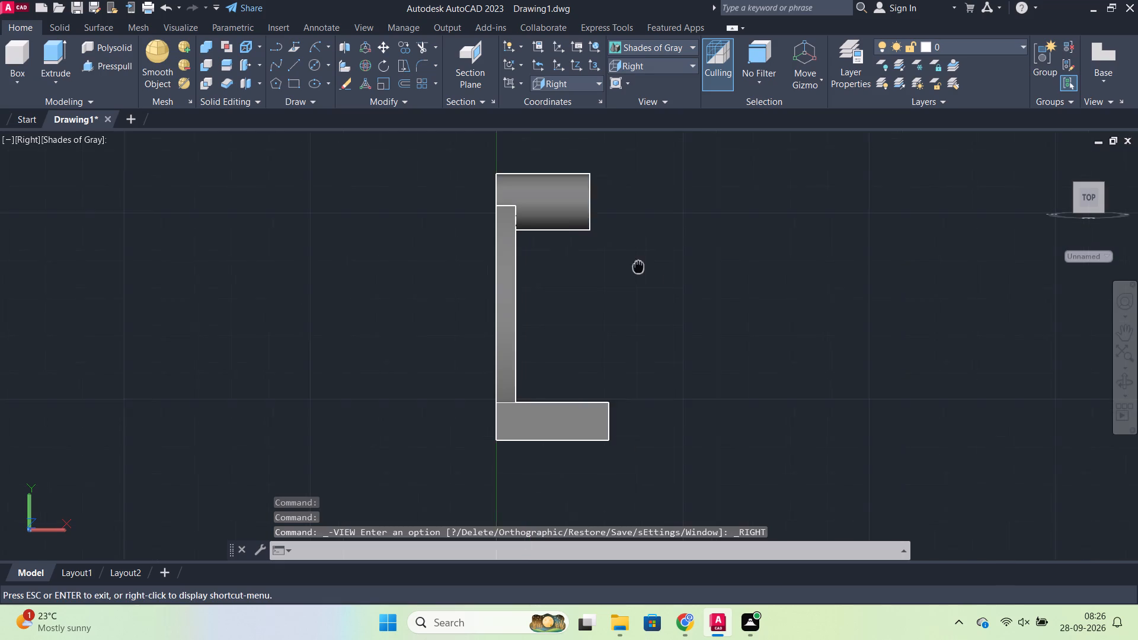
{"action": "middle_click_drag", "start_coordinate": [632, 263], "coordinate": [624, 256]}
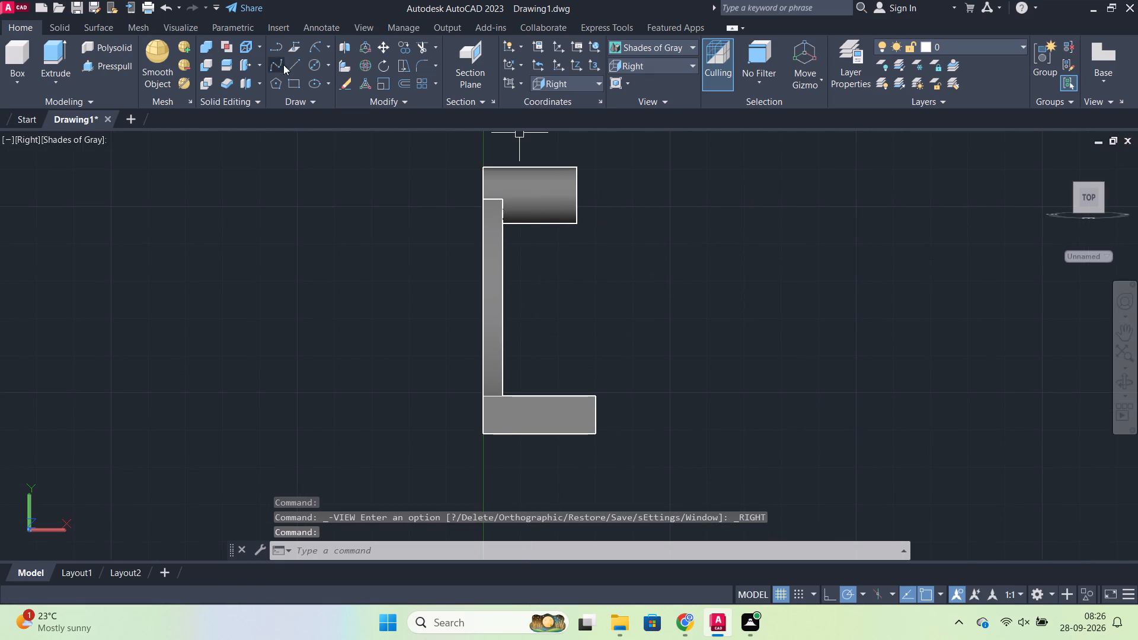
{"action": "left_click", "coordinate": [291, 66]}
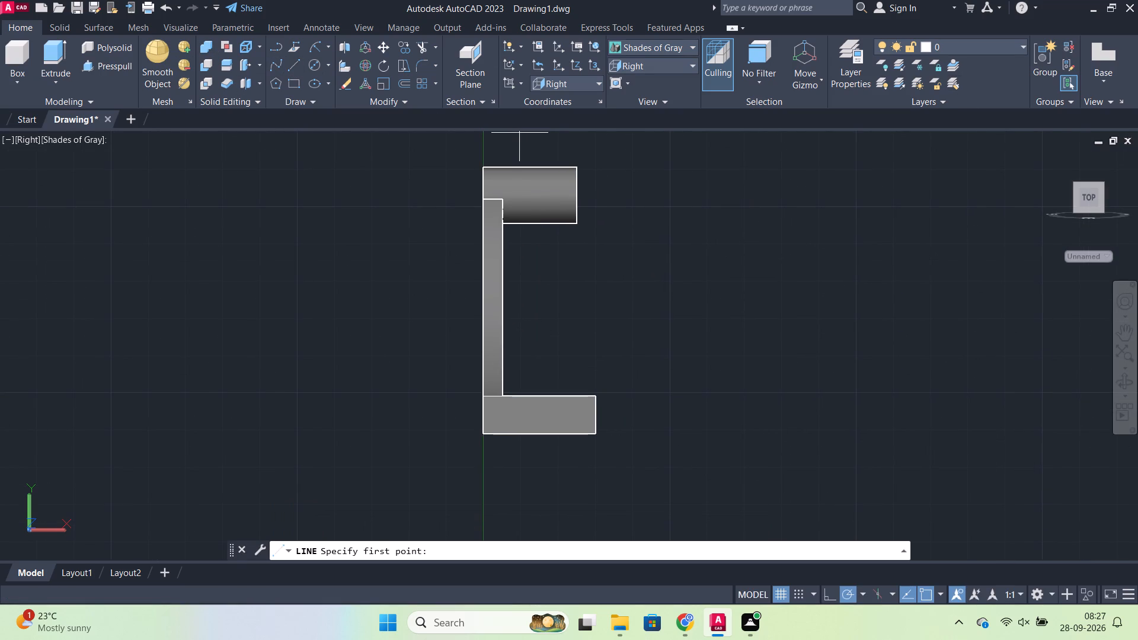
{"action": "left_click", "coordinate": [757, 384]}
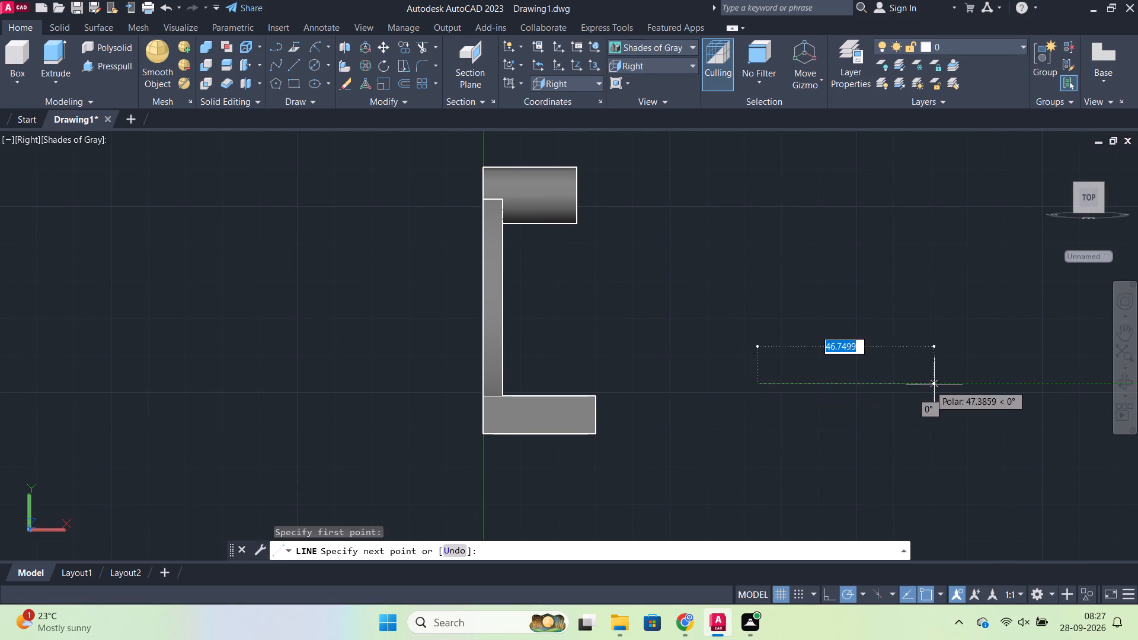
{"action": "type", "text": "25"}
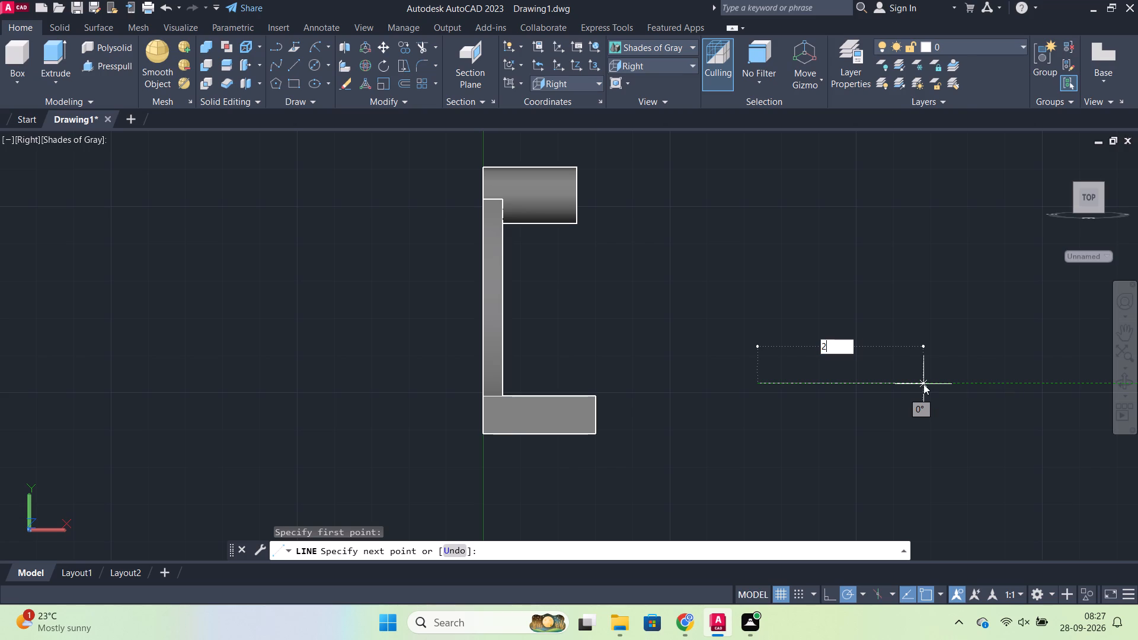
{"action": "key", "text": "Return"}
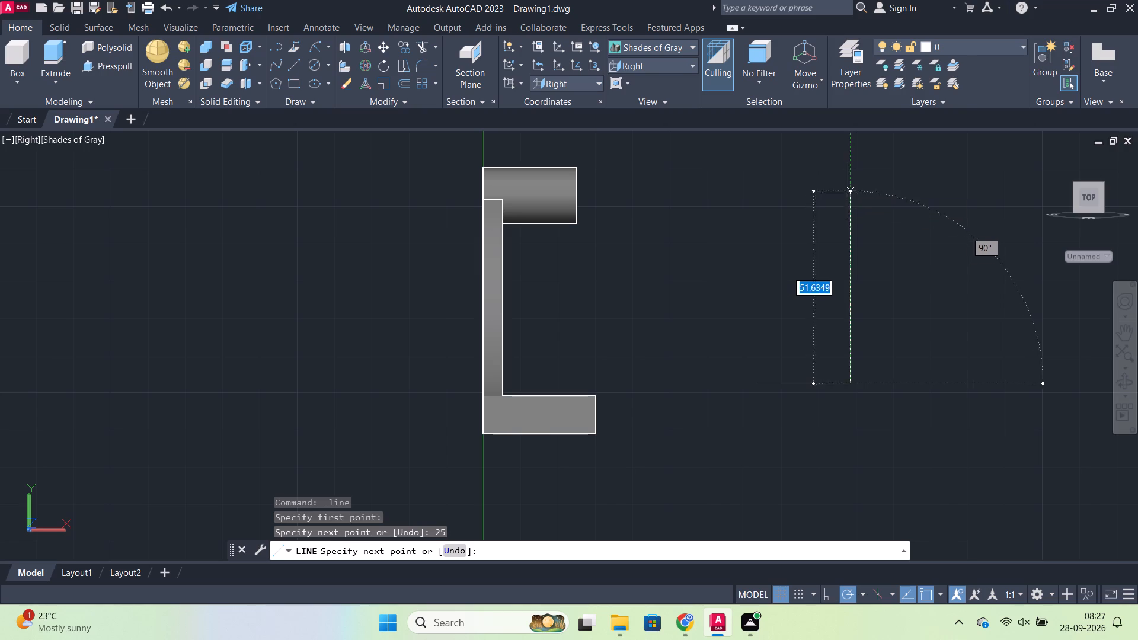
{"action": "key", "text": "Escape"}
Draw a vertical line 5 long upward from the left end of the 25-long line.
{"action": "key", "text": "space"}
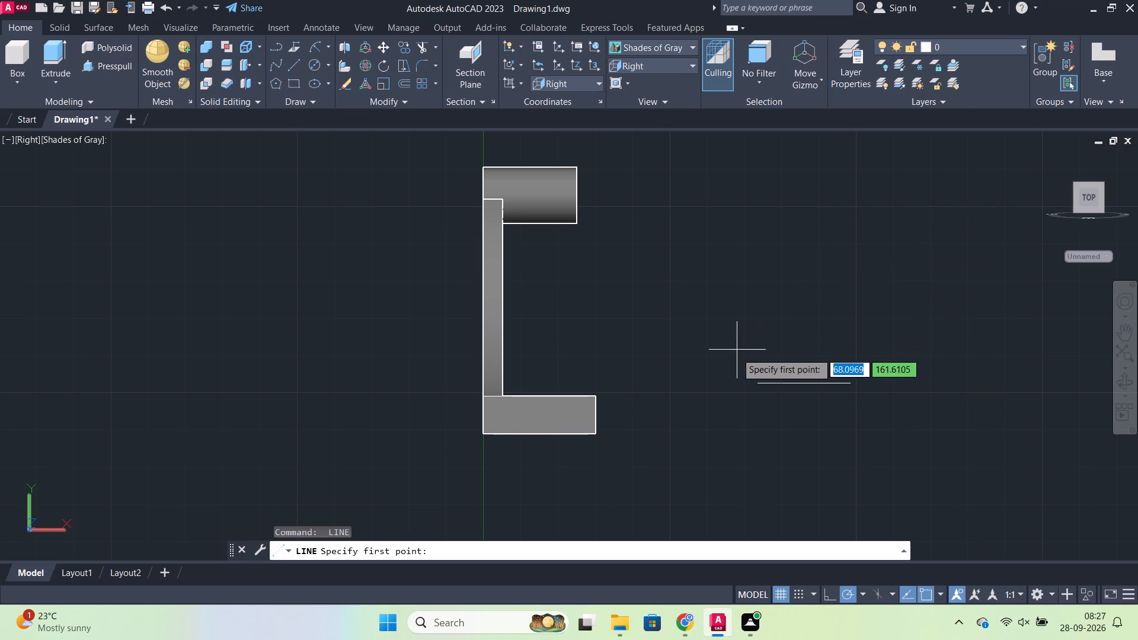
{"action": "left_click", "coordinate": [757, 385]}
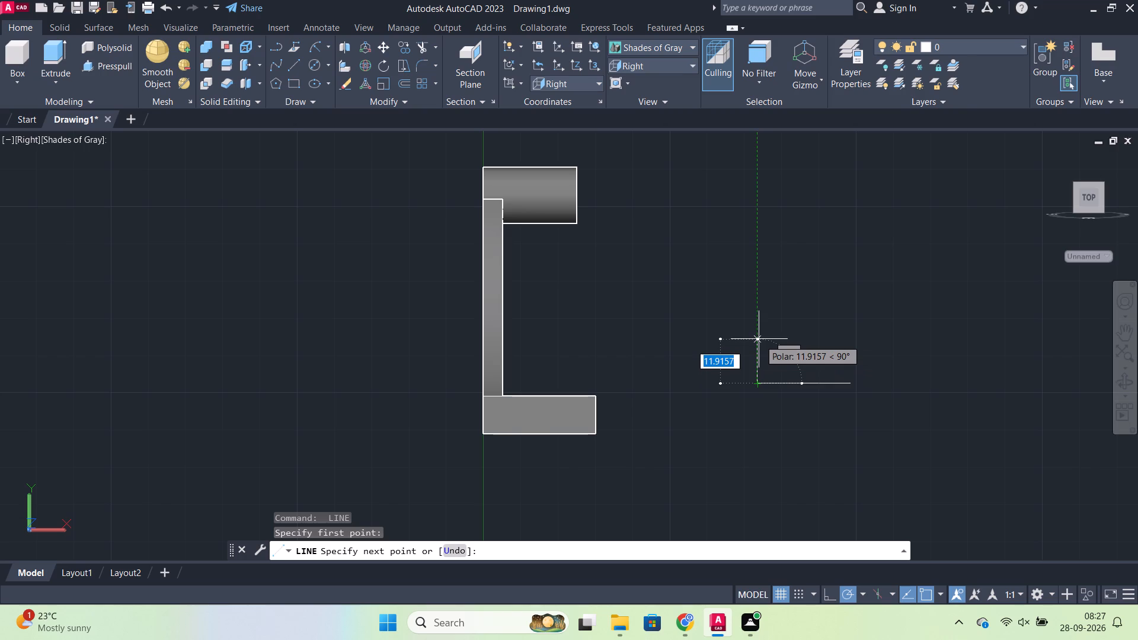
{"action": "key", "text": "5"}
{"action": "key", "text": "Return"}
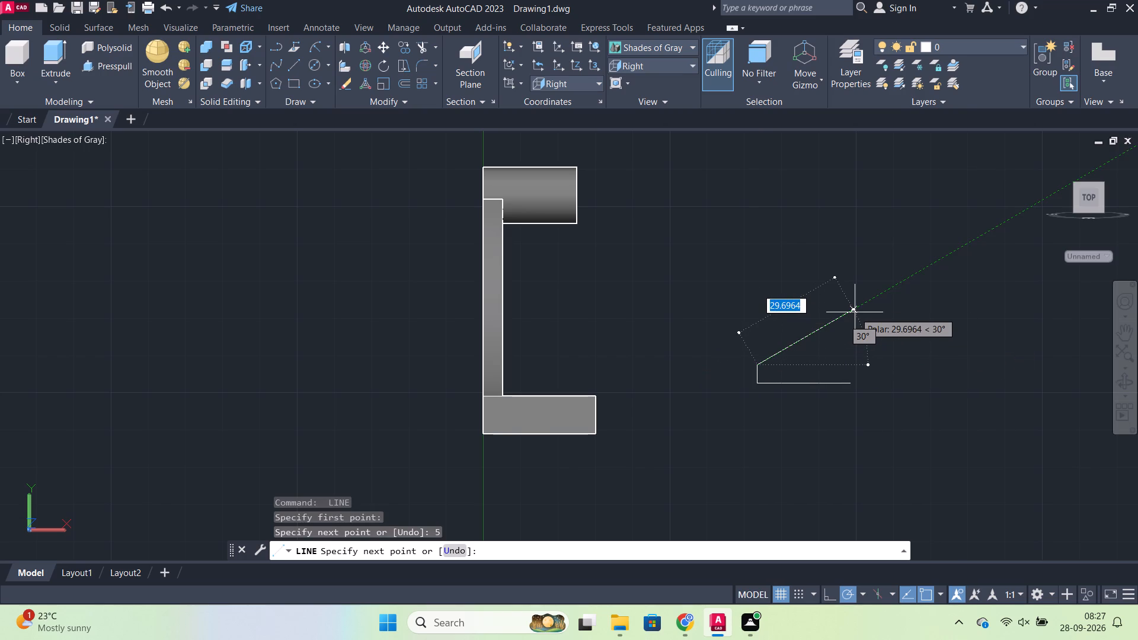
{"action": "key", "text": "Escape"}
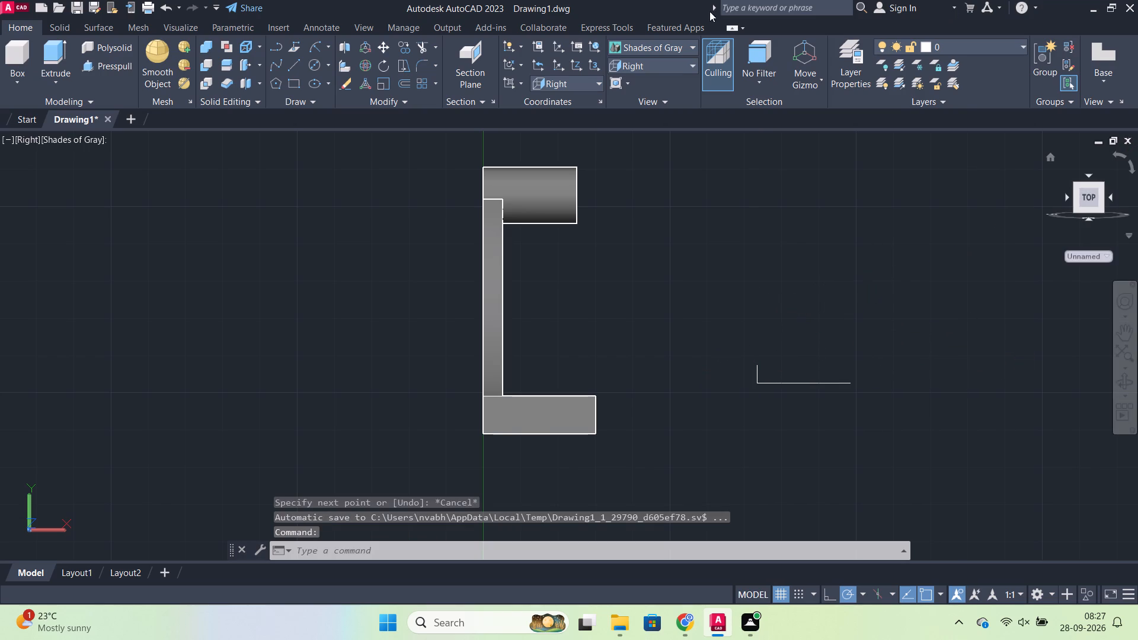
Draw a vertical line 51.4 long upward from the right end of the 25-long line.
{"action": "left_click", "coordinate": [292, 59]}
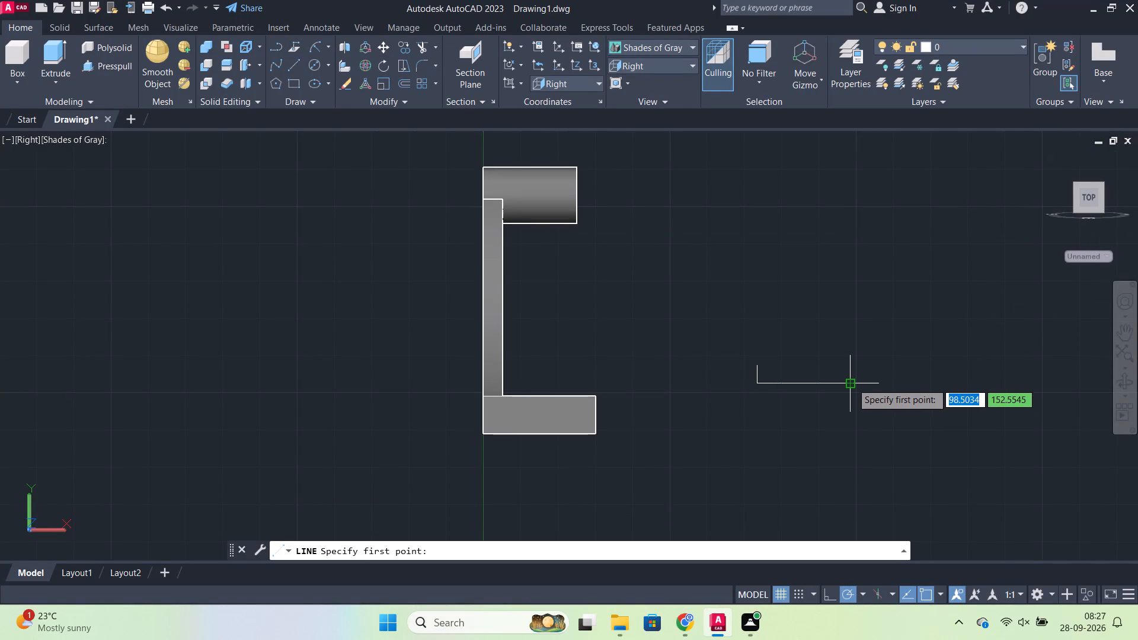
{"action": "scroll", "coordinate": [852, 383], "scroll_direction": "up", "scroll_amount": 2}
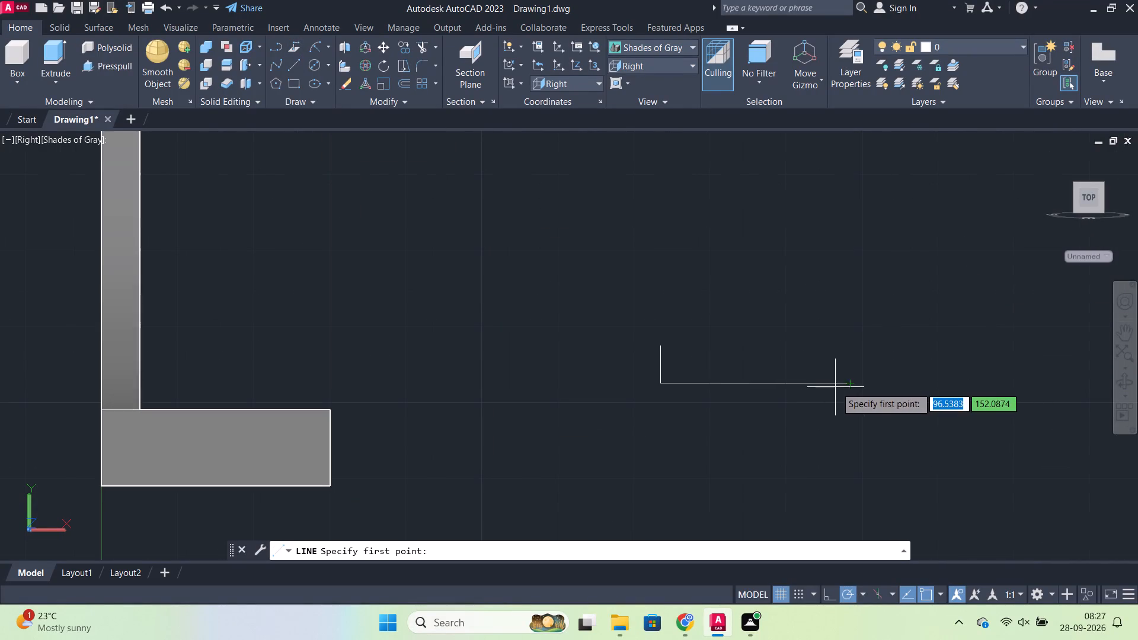
{"action": "left_click", "coordinate": [851, 383]}
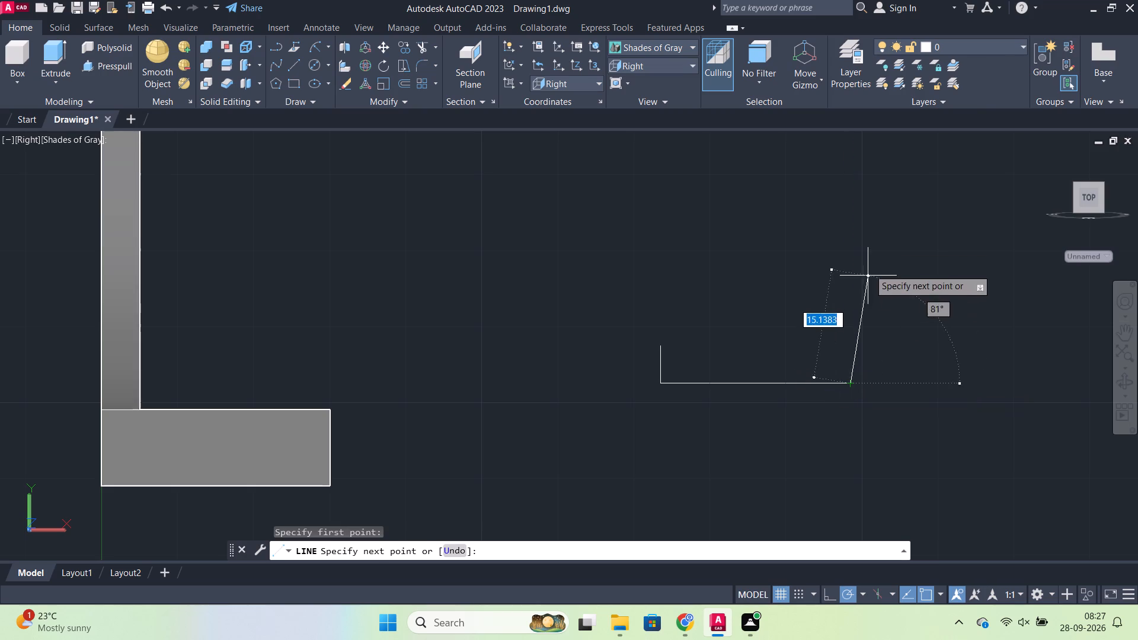
{"action": "scroll", "coordinate": [848, 254], "scroll_direction": "up", "scroll_amount": 1}
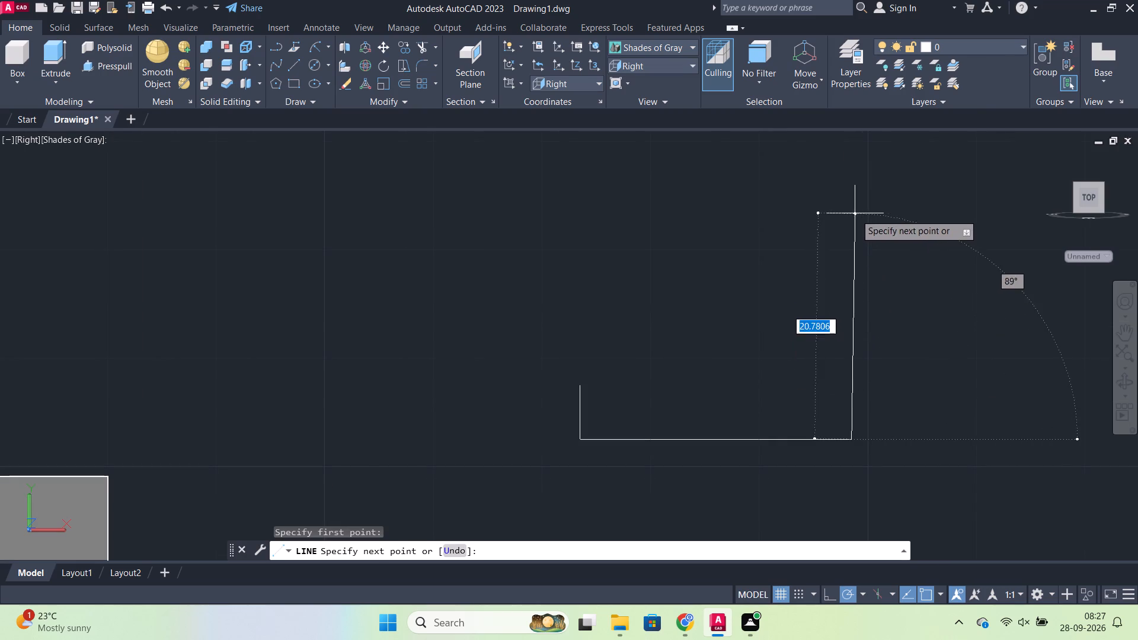
{"action": "scroll", "coordinate": [845, 275], "scroll_direction": "down", "scroll_amount": 1}
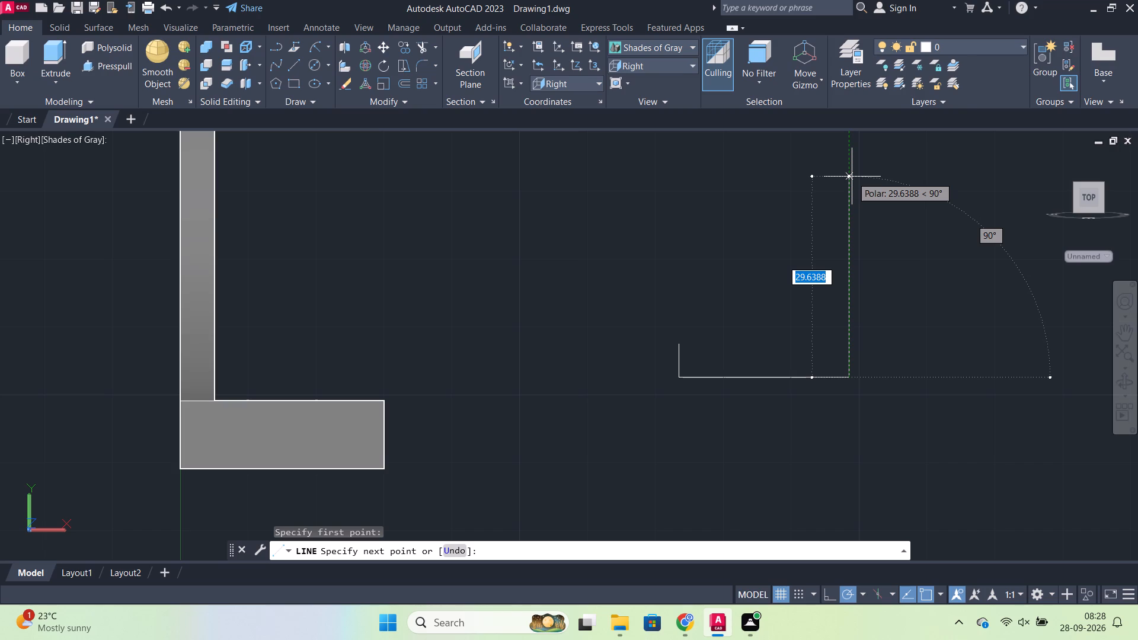
{"action": "type", "text": "51.4"}
{"action": "key", "text": "Return"}
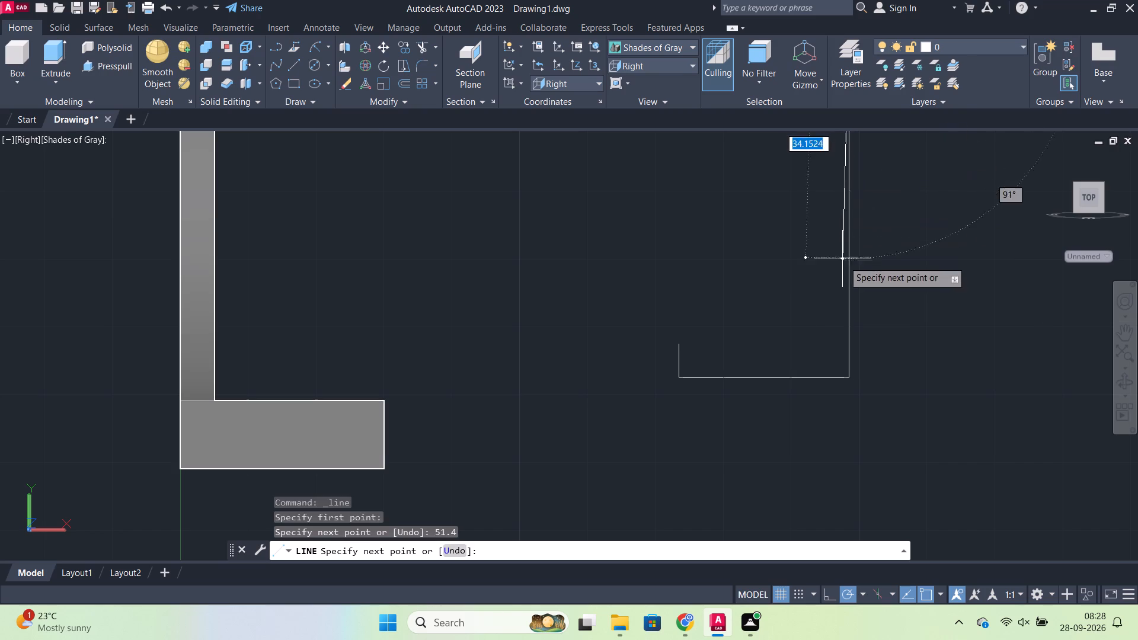
Continue with a horizontal line 10 long toward the part from the top of the 51.4-long line.
{"action": "scroll", "coordinate": [843, 261], "scroll_direction": "down", "scroll_amount": 3}
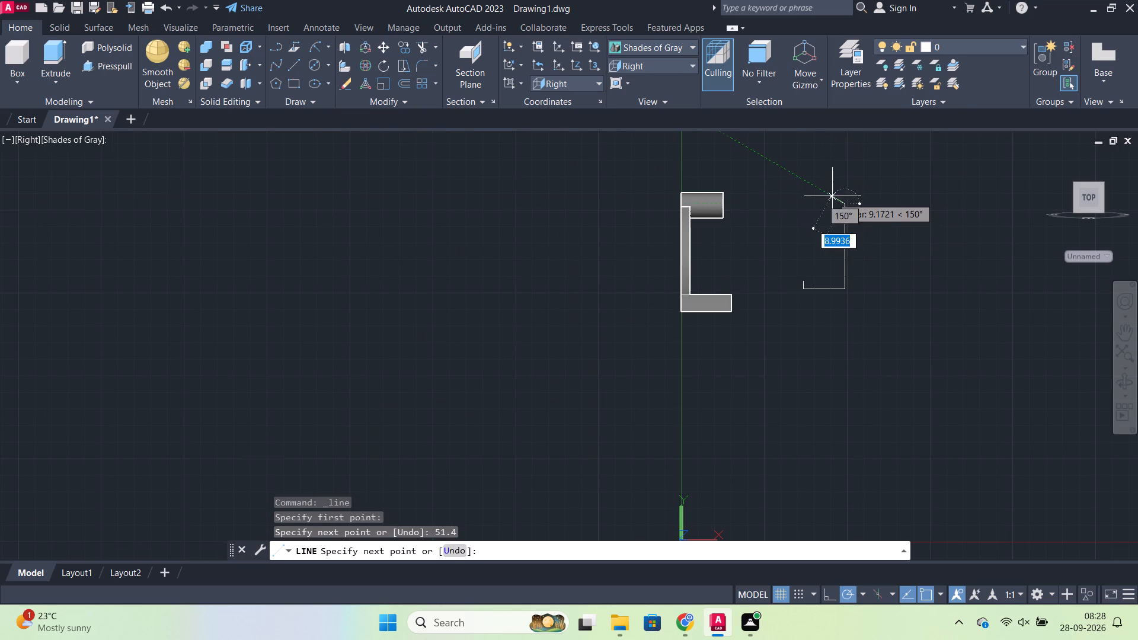
{"action": "scroll", "coordinate": [835, 204], "scroll_direction": "up", "scroll_amount": 3}
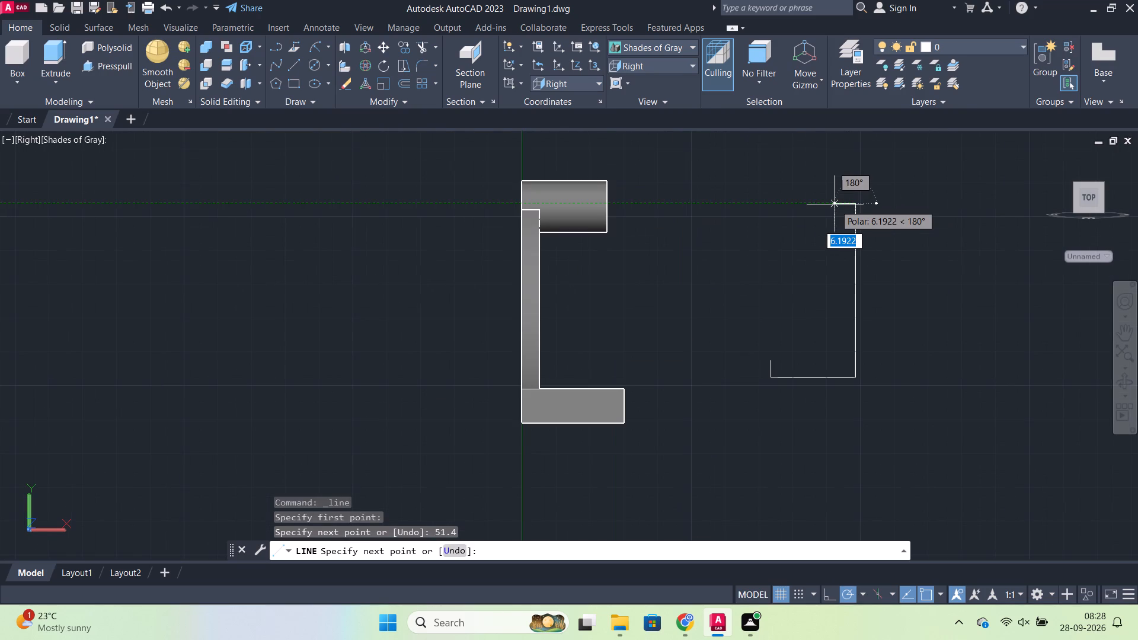
{"action": "type", "text": "10"}
{"action": "key", "text": "Return"}
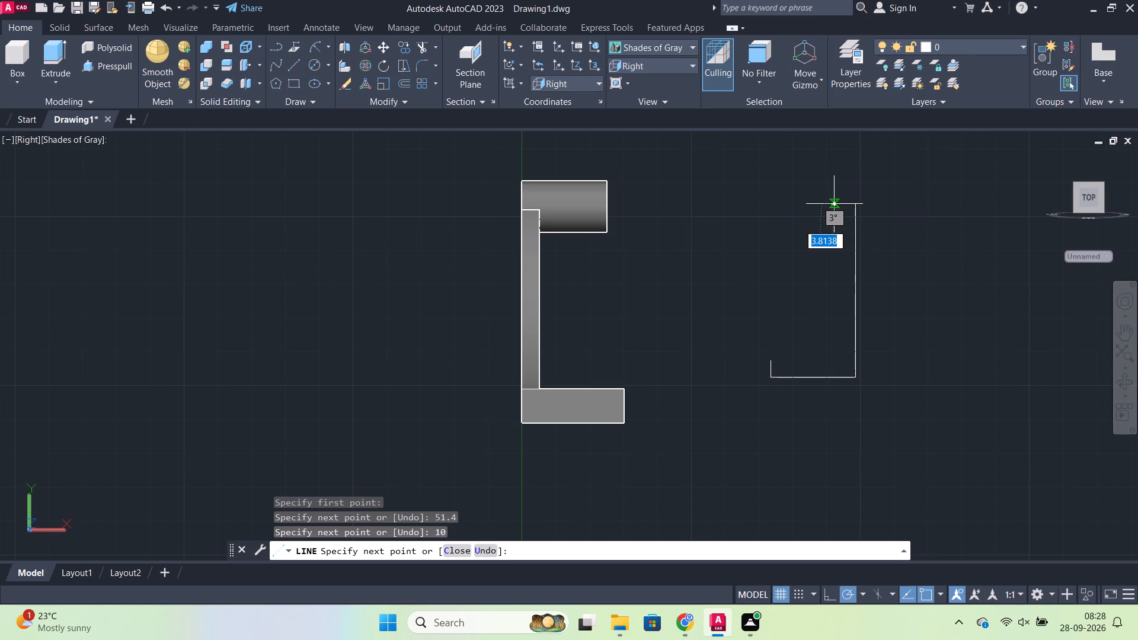
{"action": "key", "text": "Escape"}
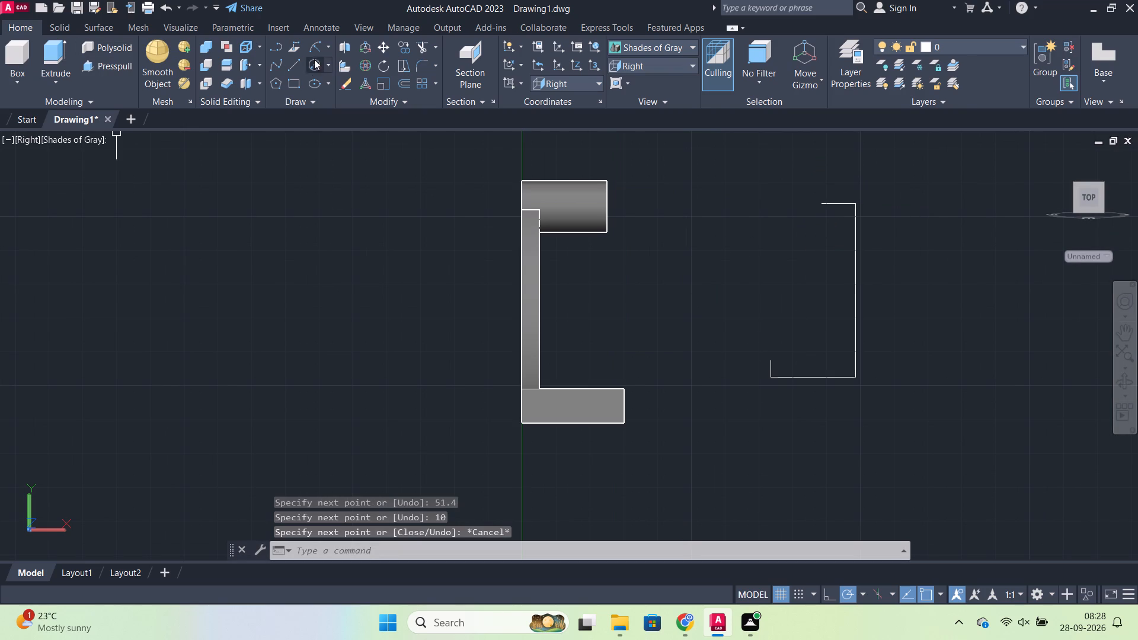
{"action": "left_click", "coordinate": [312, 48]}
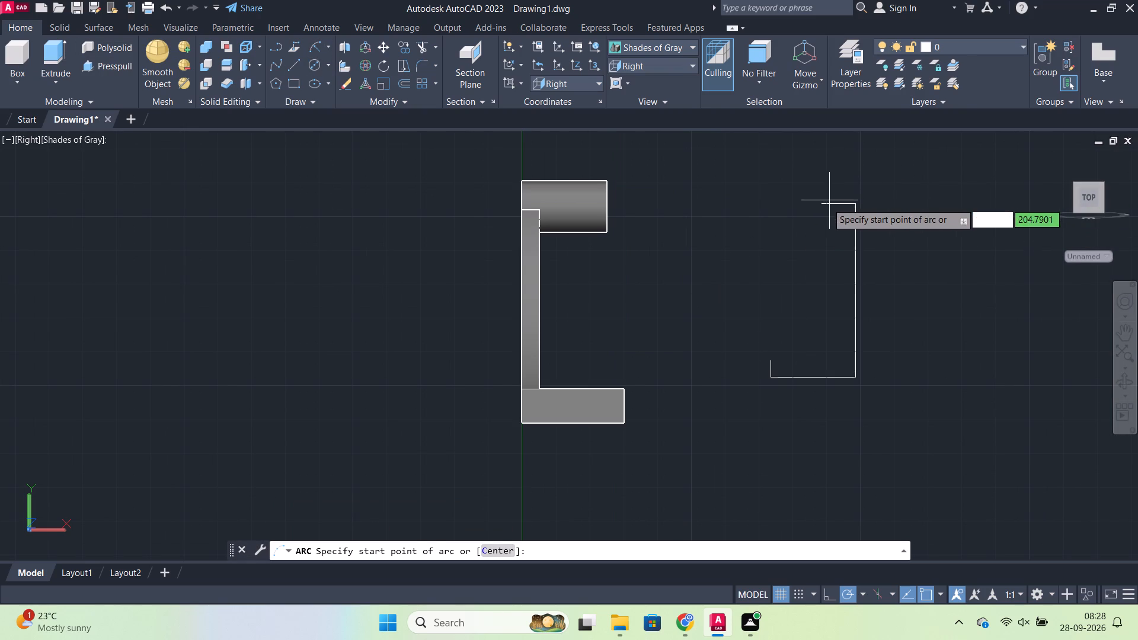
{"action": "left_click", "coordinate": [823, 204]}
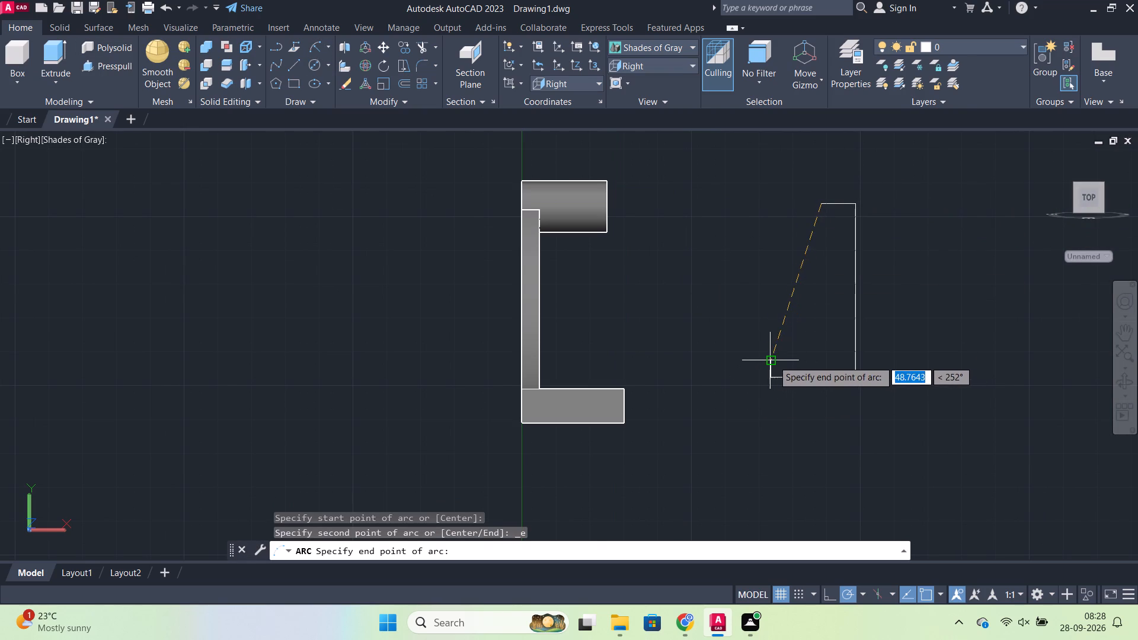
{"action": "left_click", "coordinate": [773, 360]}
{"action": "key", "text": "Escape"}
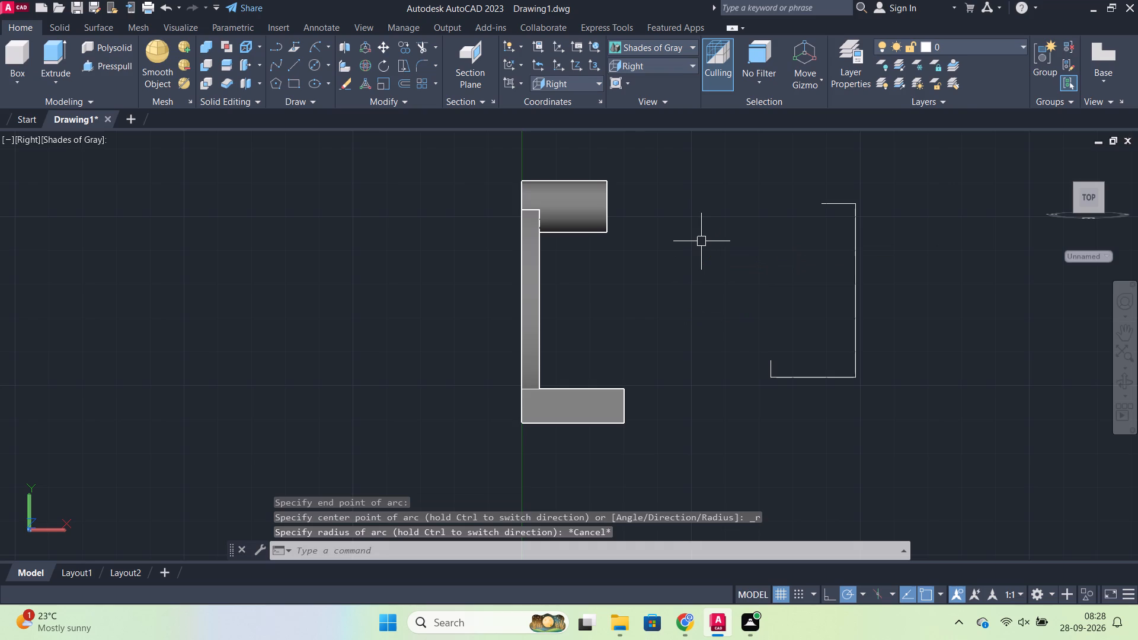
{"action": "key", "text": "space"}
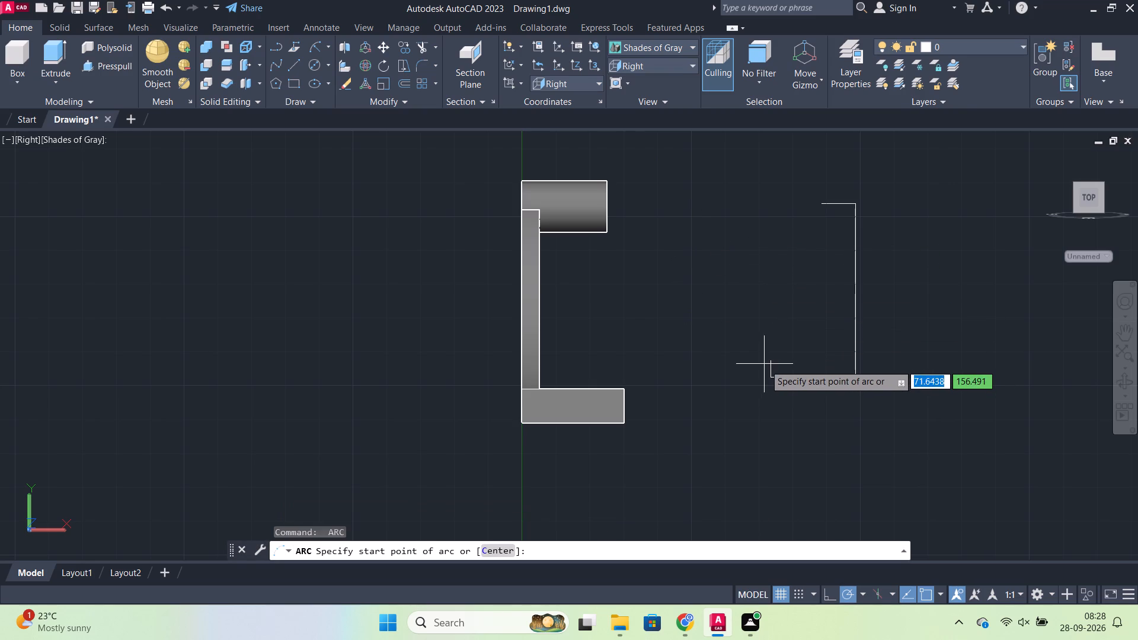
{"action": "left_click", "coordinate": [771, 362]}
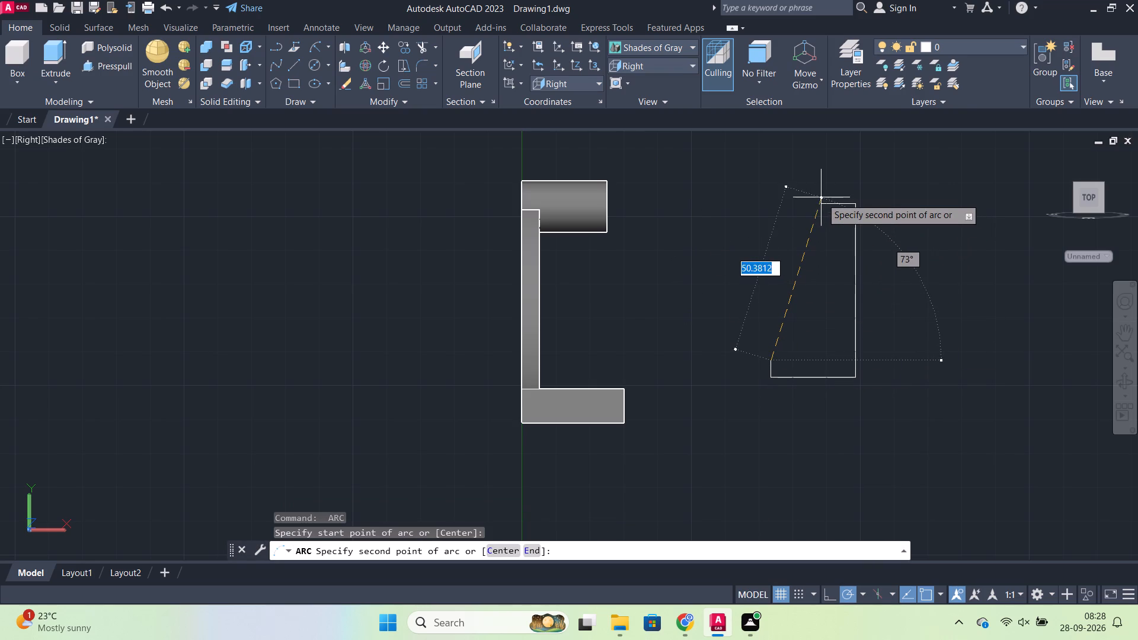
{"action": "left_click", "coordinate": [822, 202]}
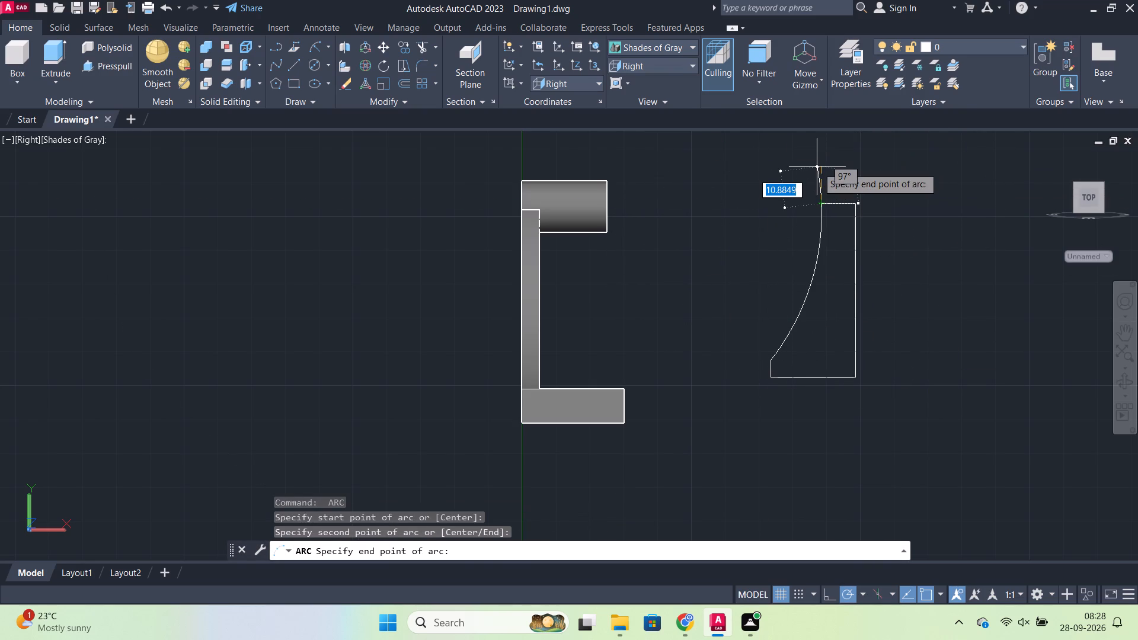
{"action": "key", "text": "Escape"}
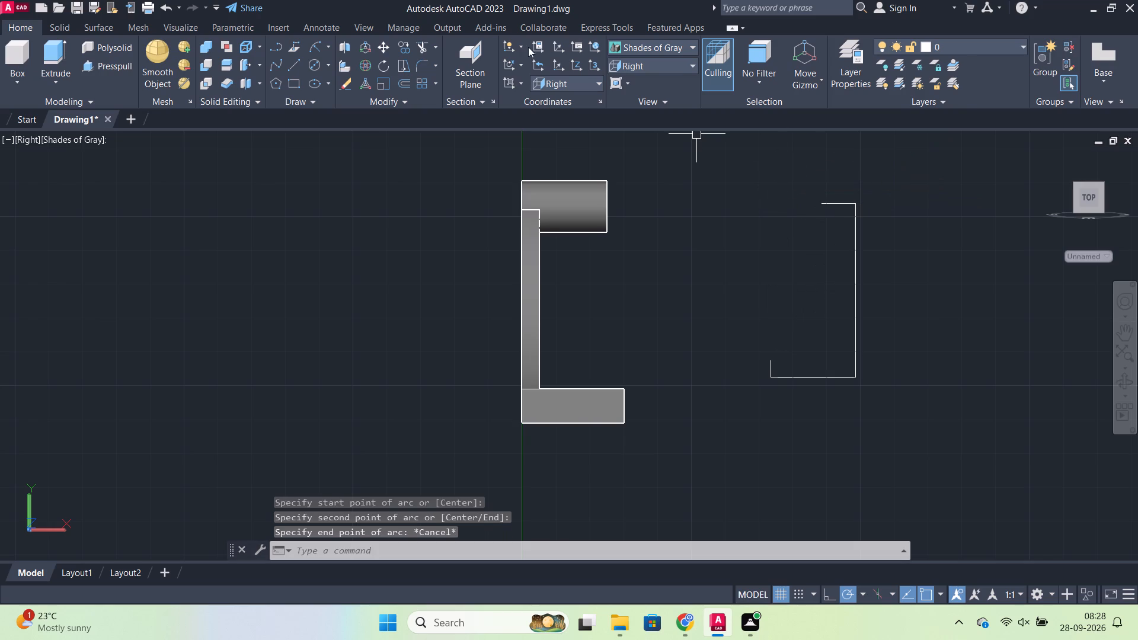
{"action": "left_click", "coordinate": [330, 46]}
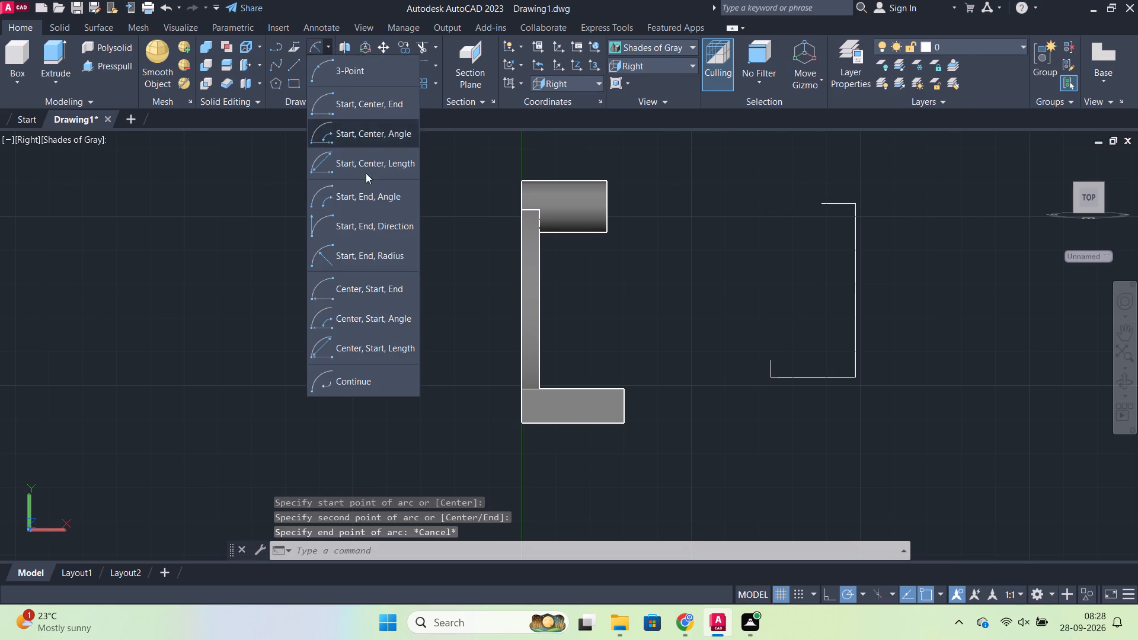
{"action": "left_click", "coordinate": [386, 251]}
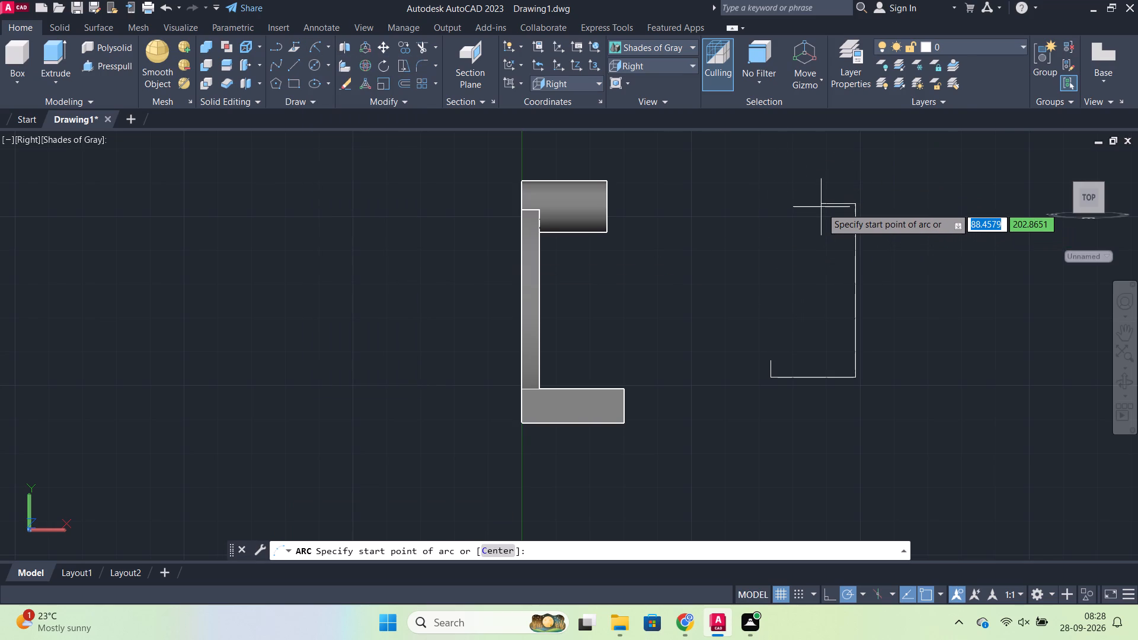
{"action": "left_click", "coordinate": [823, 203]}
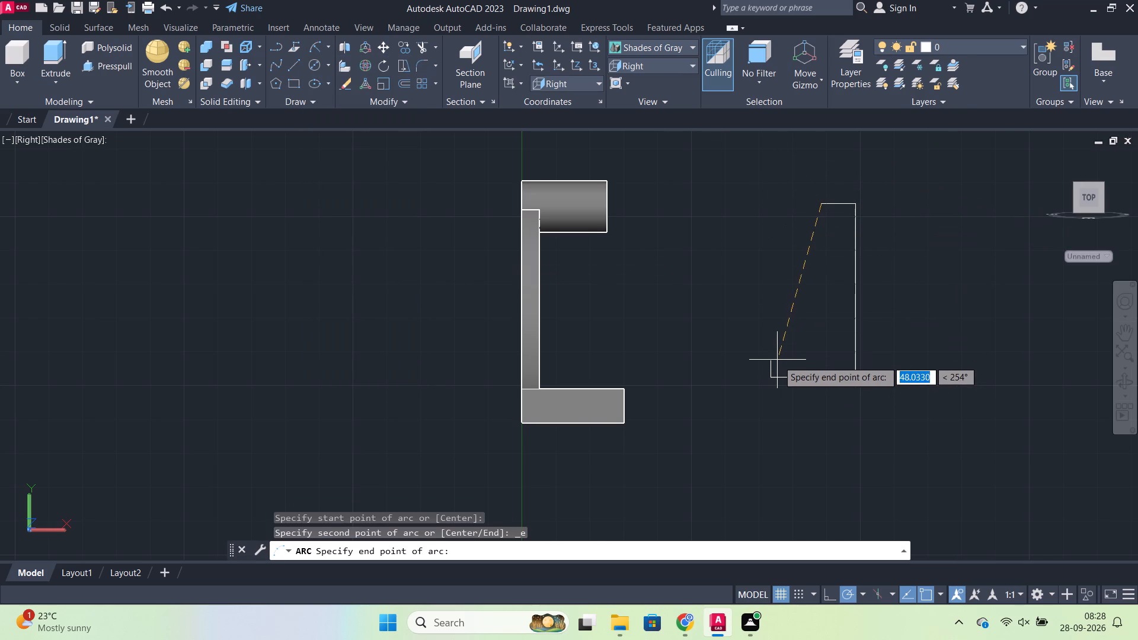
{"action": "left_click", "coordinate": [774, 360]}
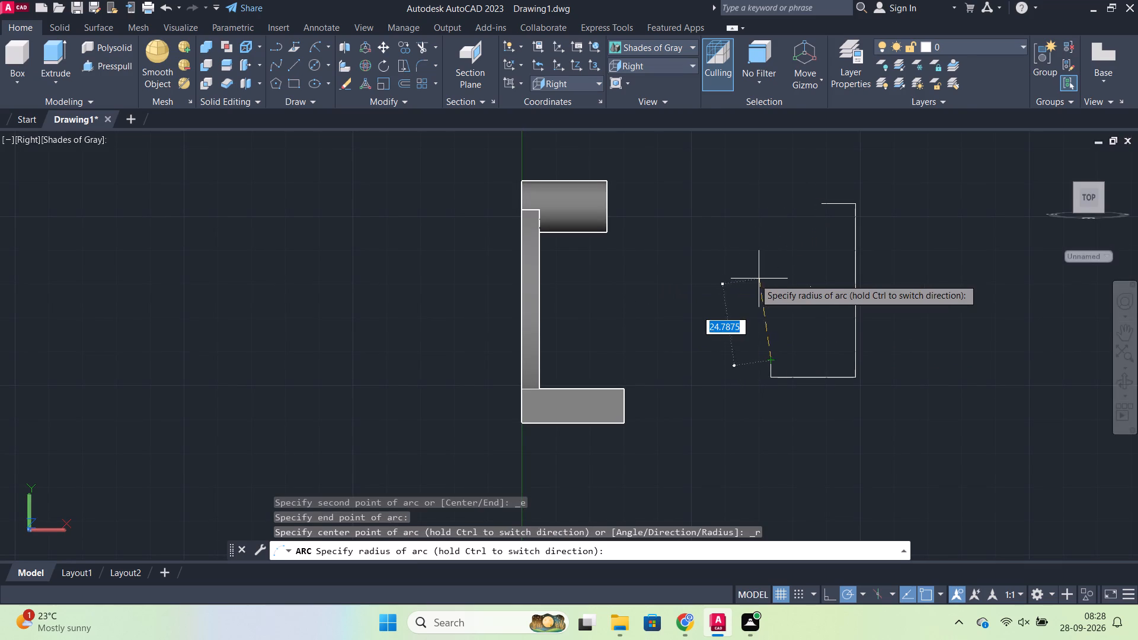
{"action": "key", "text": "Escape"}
Draw a three-point arc from the top of the 5-long line through the free end of the 10-long line, ending 50 beyond it.
{"action": "key", "text": "space"}
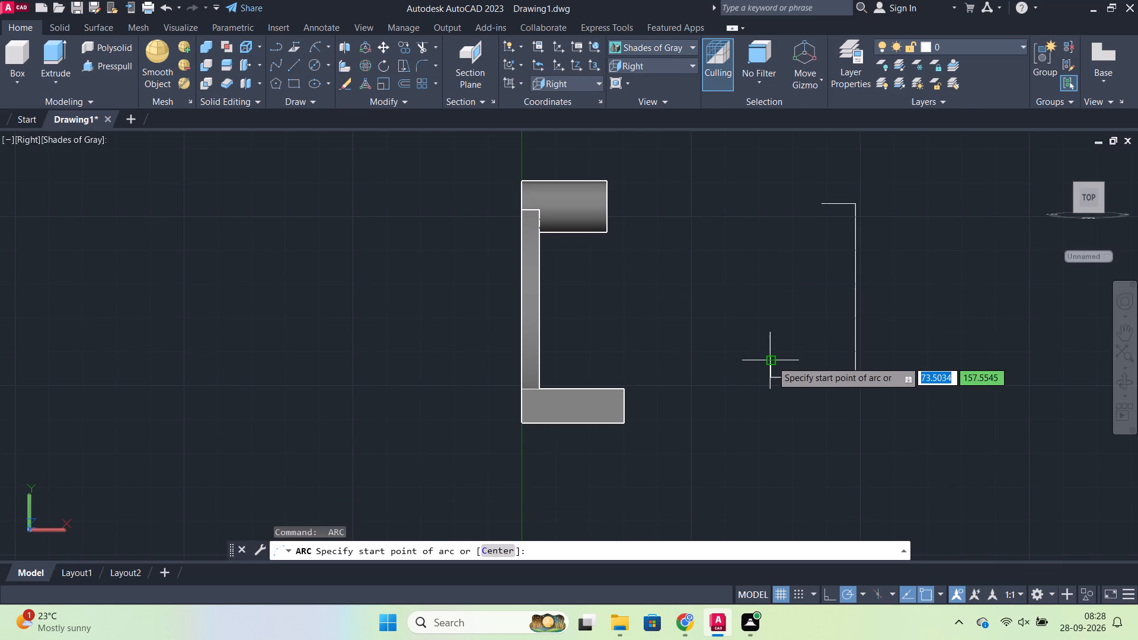
{"action": "left_click", "coordinate": [772, 361]}
{"action": "left_click", "coordinate": [824, 206]}
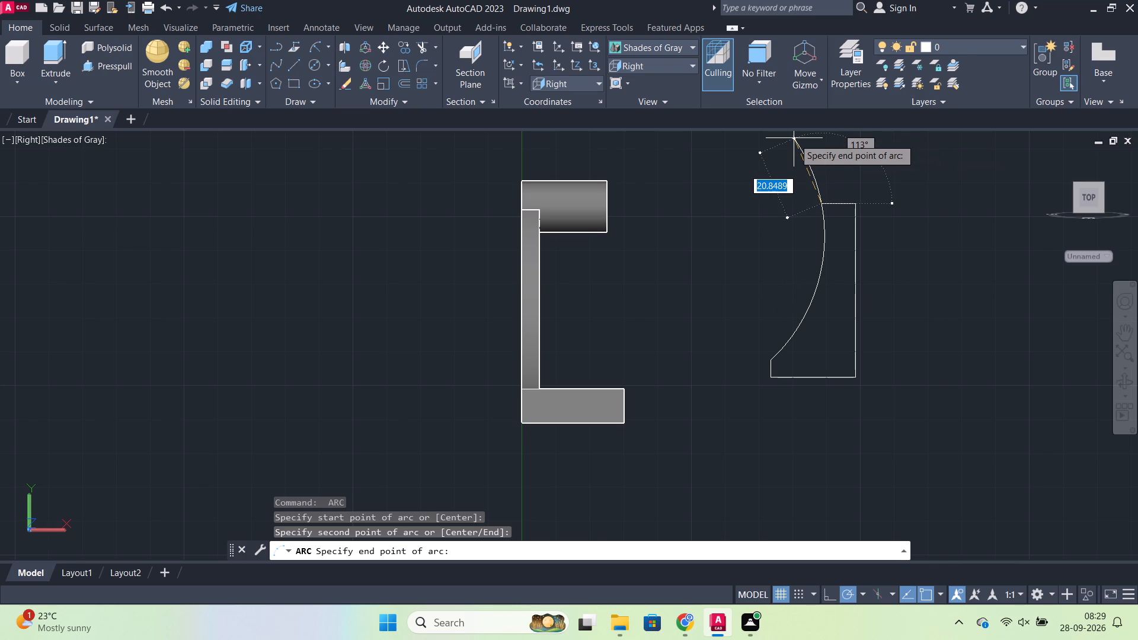
{"action": "type", "text": "50"}
{"action": "key", "text": "Return"}
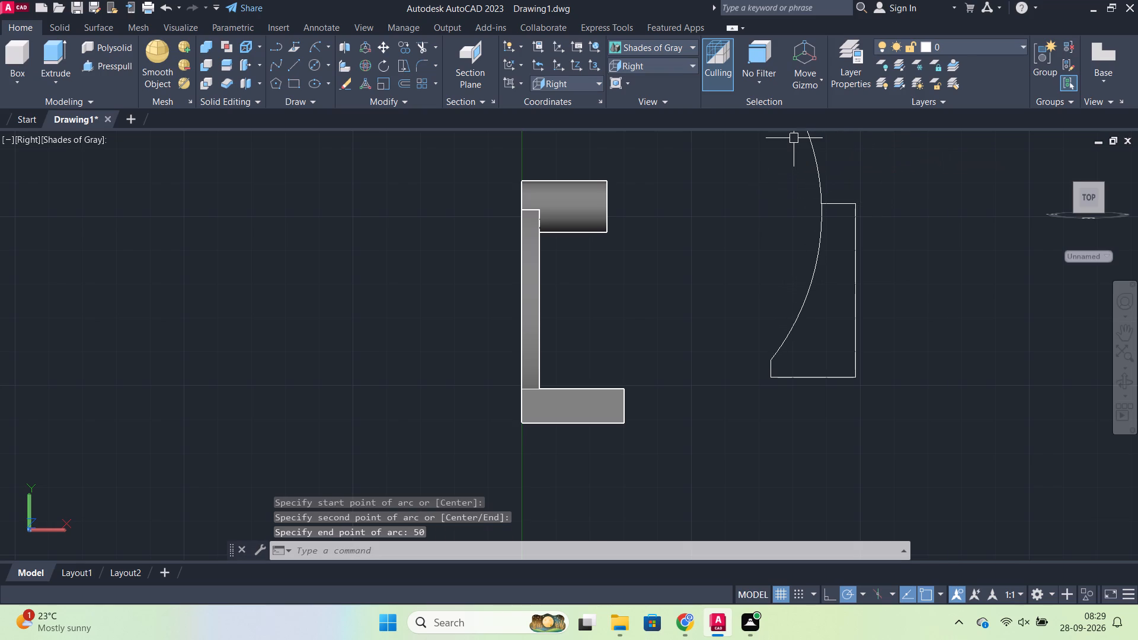
{"action": "key", "text": "Escape"}
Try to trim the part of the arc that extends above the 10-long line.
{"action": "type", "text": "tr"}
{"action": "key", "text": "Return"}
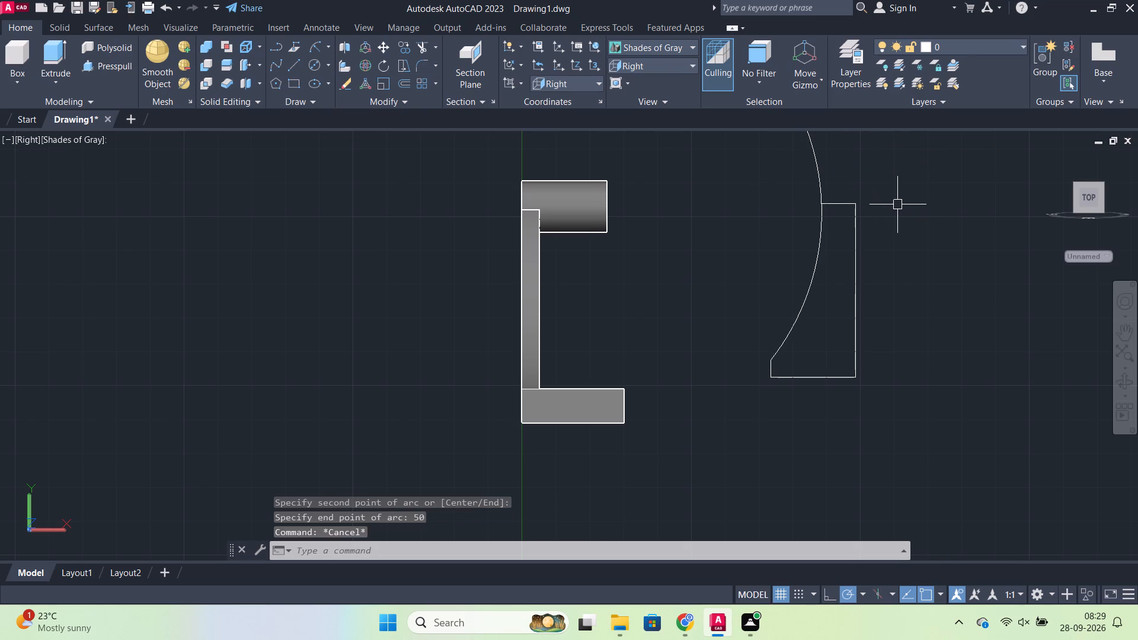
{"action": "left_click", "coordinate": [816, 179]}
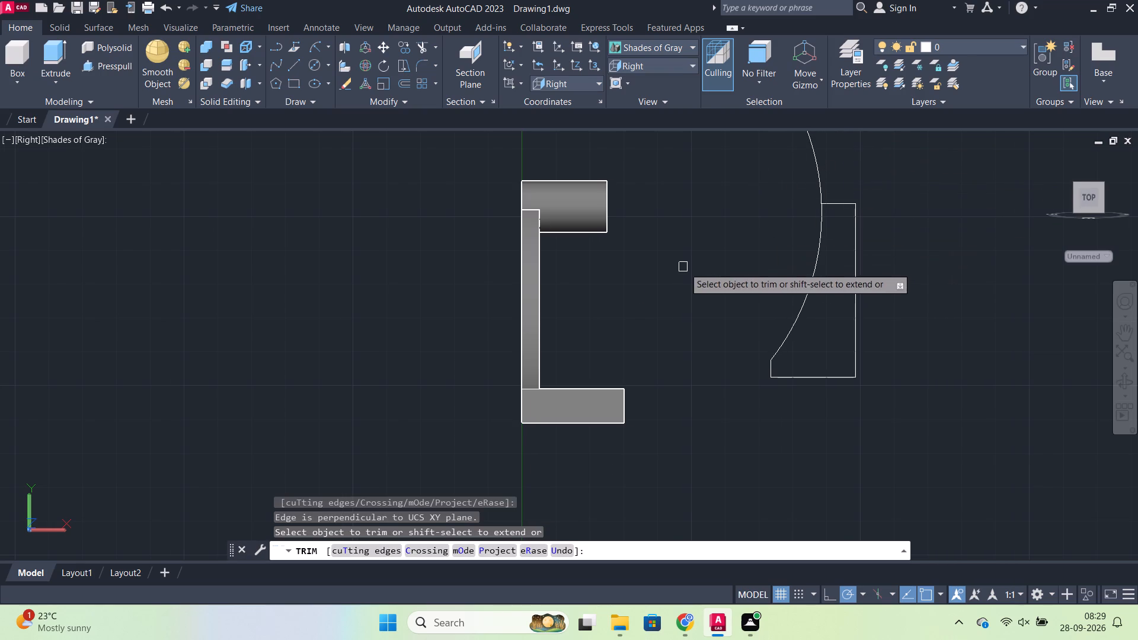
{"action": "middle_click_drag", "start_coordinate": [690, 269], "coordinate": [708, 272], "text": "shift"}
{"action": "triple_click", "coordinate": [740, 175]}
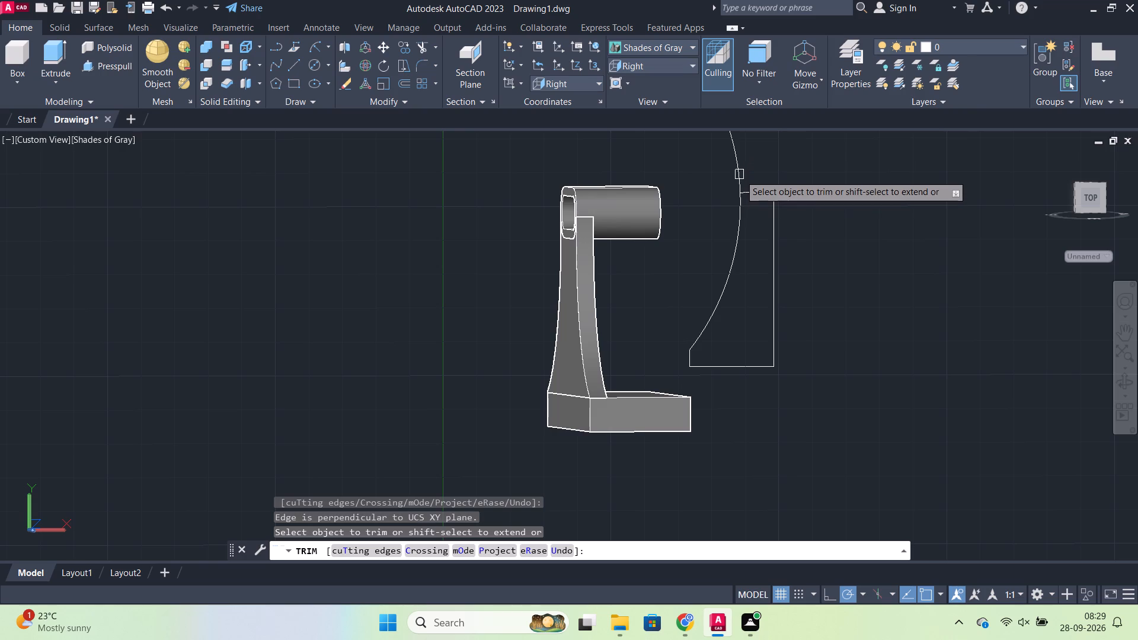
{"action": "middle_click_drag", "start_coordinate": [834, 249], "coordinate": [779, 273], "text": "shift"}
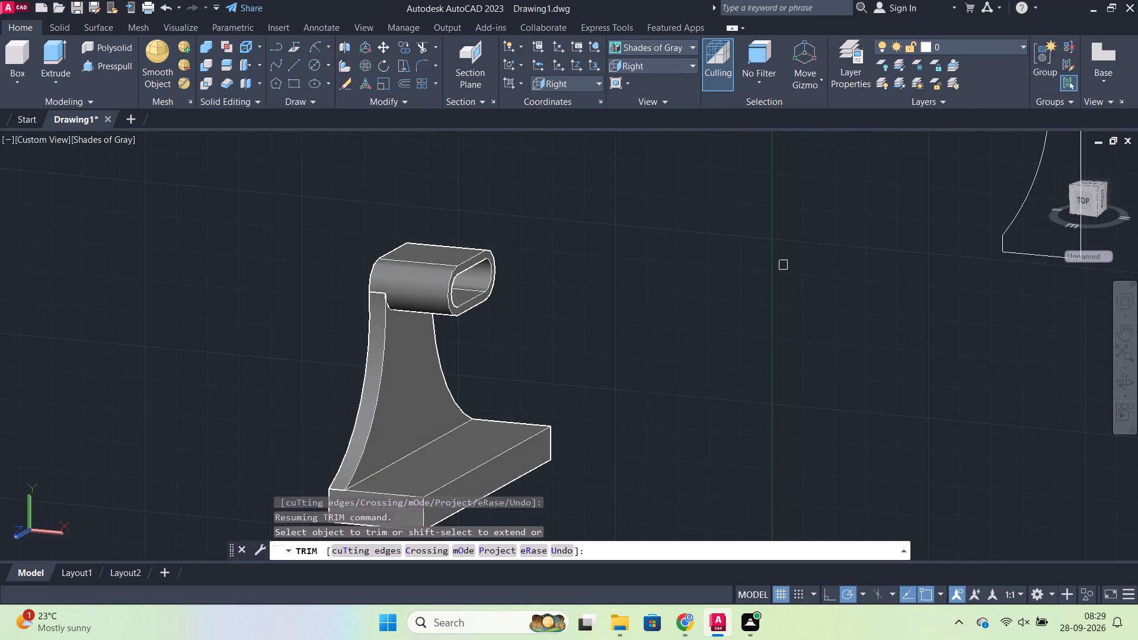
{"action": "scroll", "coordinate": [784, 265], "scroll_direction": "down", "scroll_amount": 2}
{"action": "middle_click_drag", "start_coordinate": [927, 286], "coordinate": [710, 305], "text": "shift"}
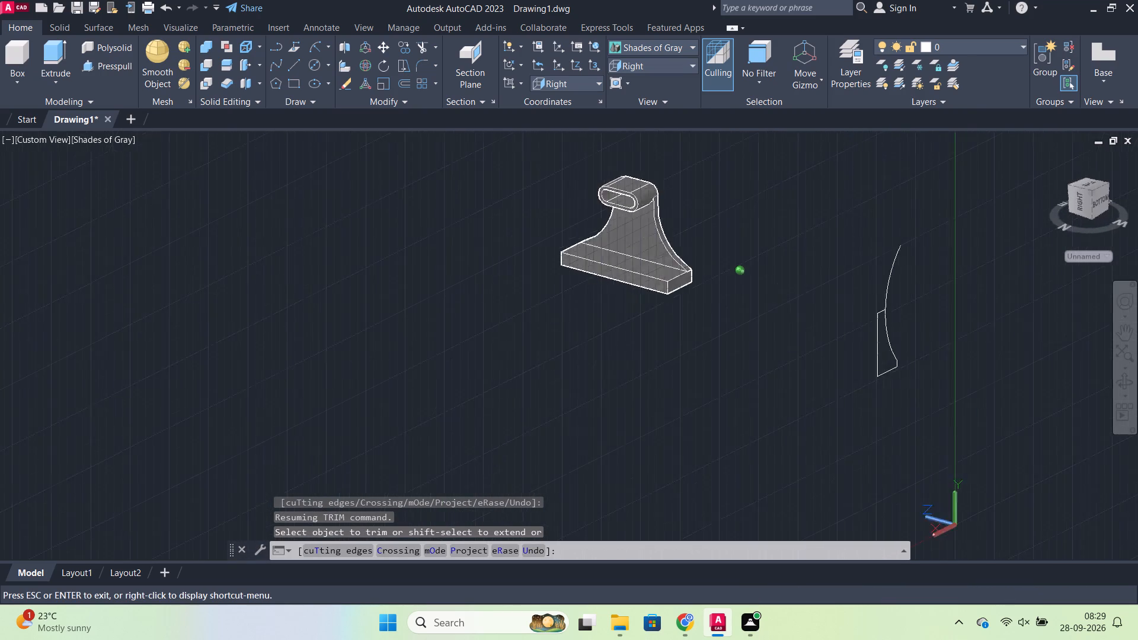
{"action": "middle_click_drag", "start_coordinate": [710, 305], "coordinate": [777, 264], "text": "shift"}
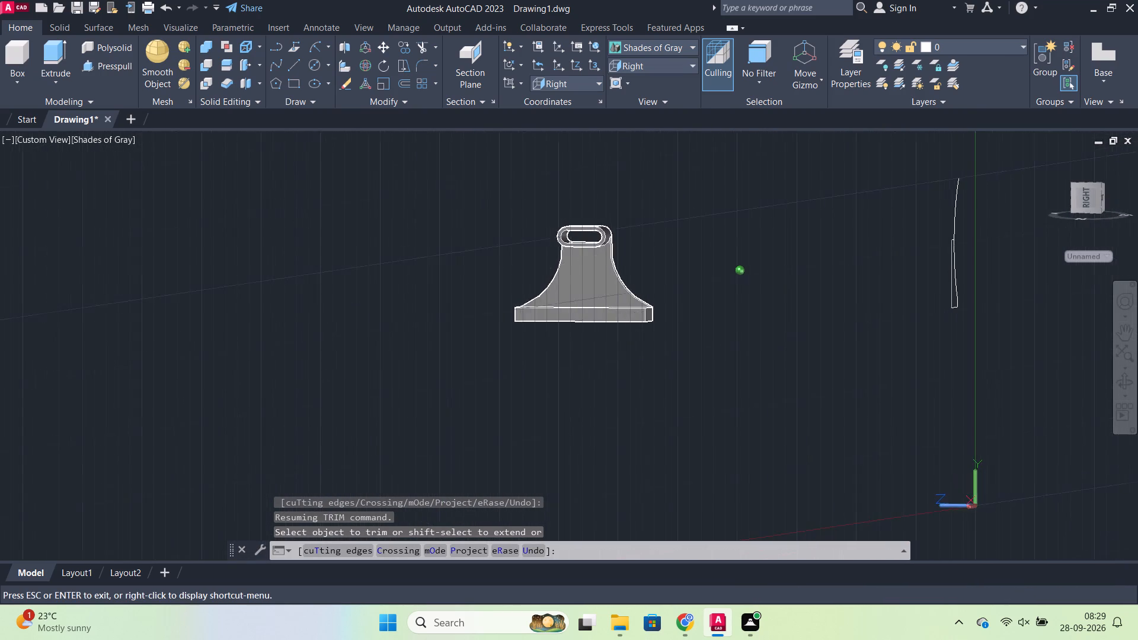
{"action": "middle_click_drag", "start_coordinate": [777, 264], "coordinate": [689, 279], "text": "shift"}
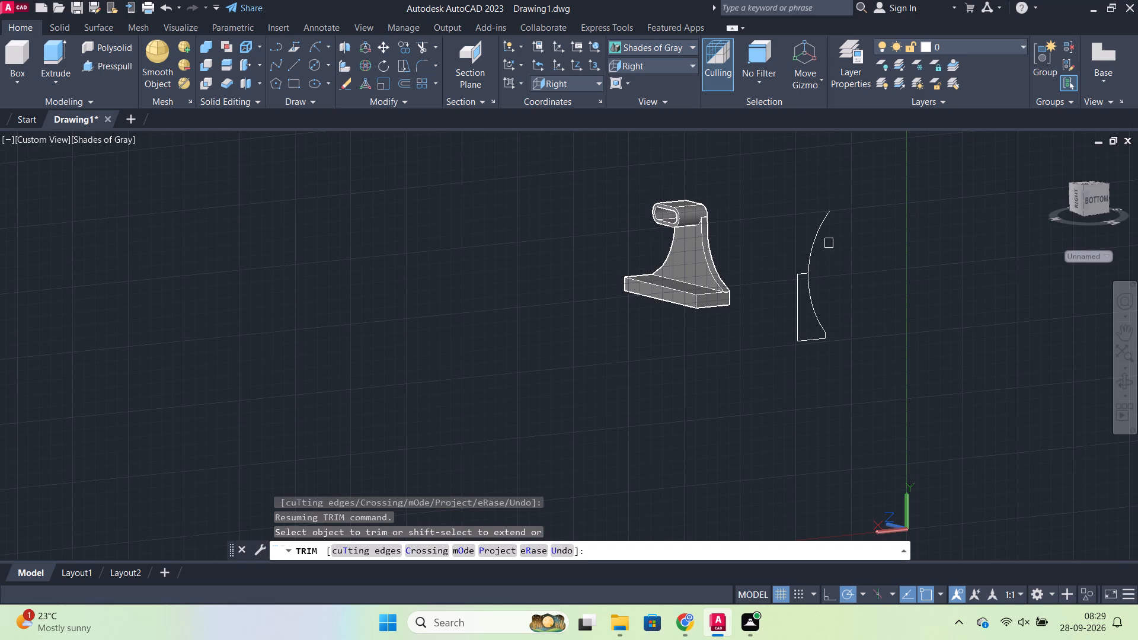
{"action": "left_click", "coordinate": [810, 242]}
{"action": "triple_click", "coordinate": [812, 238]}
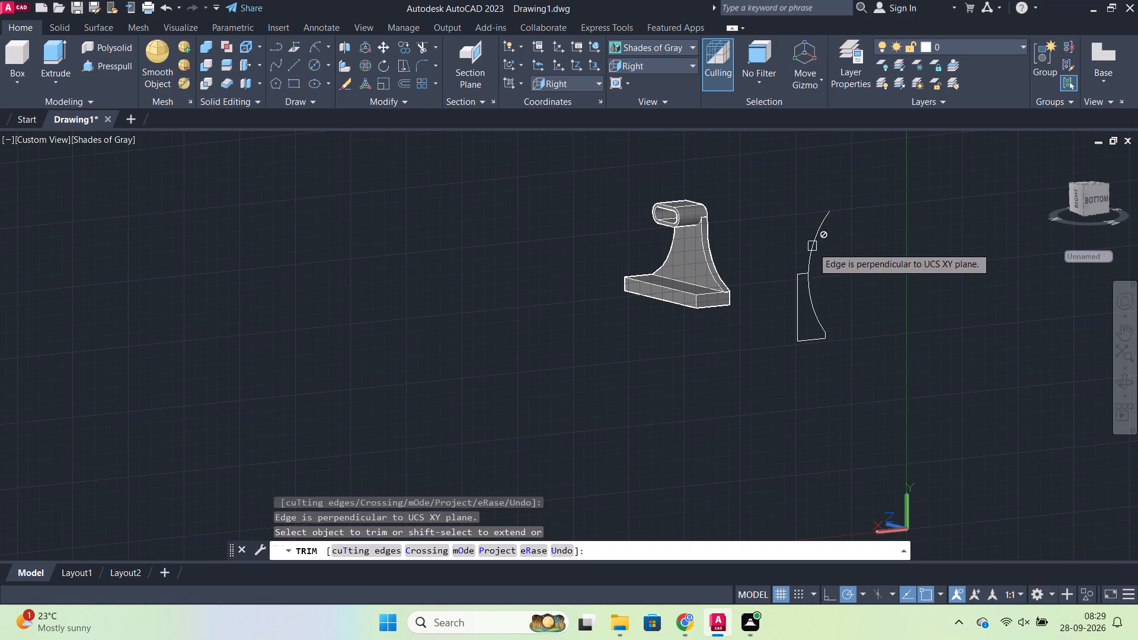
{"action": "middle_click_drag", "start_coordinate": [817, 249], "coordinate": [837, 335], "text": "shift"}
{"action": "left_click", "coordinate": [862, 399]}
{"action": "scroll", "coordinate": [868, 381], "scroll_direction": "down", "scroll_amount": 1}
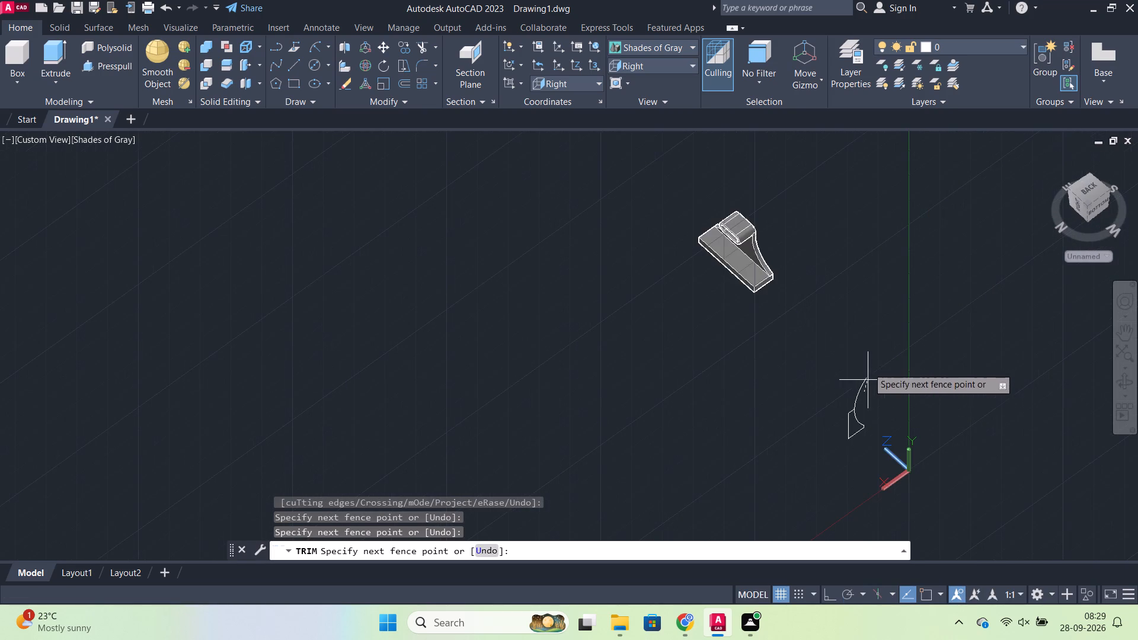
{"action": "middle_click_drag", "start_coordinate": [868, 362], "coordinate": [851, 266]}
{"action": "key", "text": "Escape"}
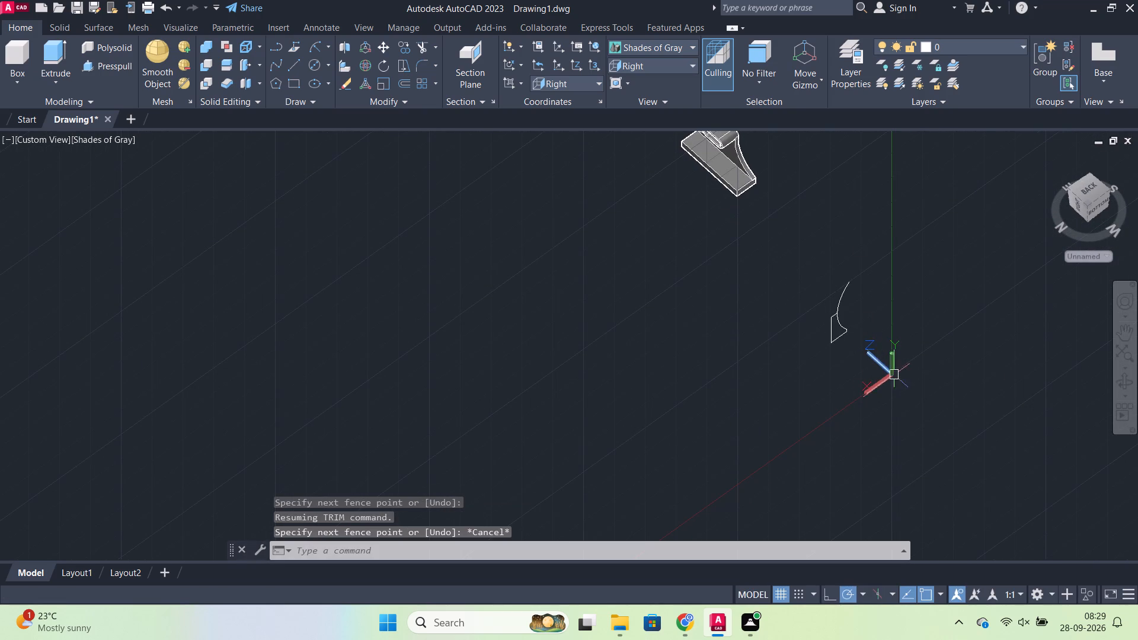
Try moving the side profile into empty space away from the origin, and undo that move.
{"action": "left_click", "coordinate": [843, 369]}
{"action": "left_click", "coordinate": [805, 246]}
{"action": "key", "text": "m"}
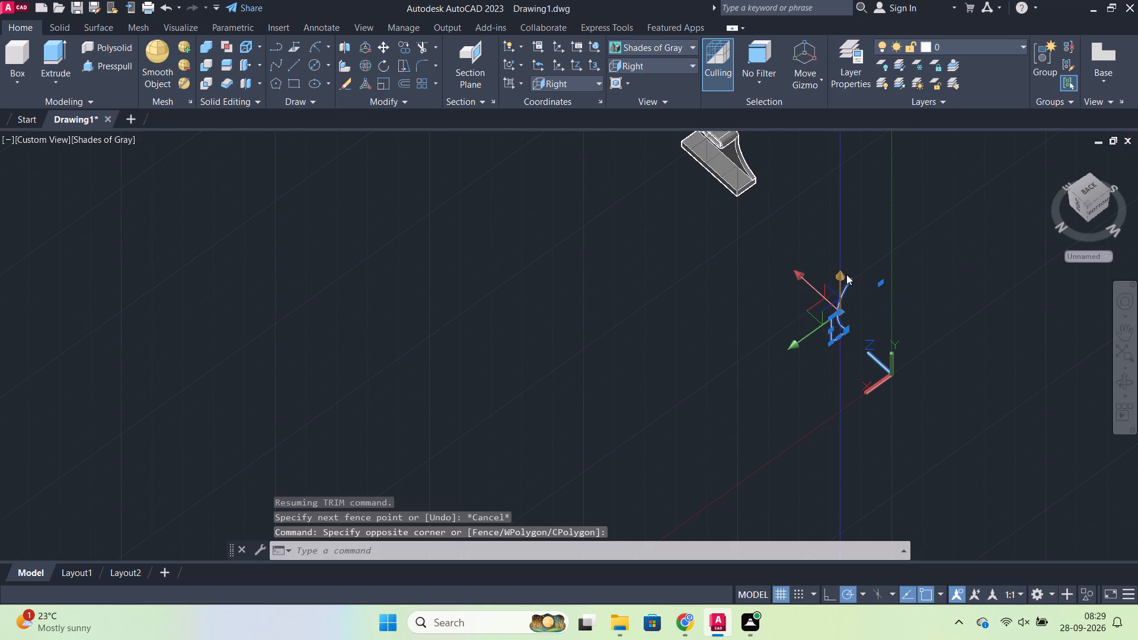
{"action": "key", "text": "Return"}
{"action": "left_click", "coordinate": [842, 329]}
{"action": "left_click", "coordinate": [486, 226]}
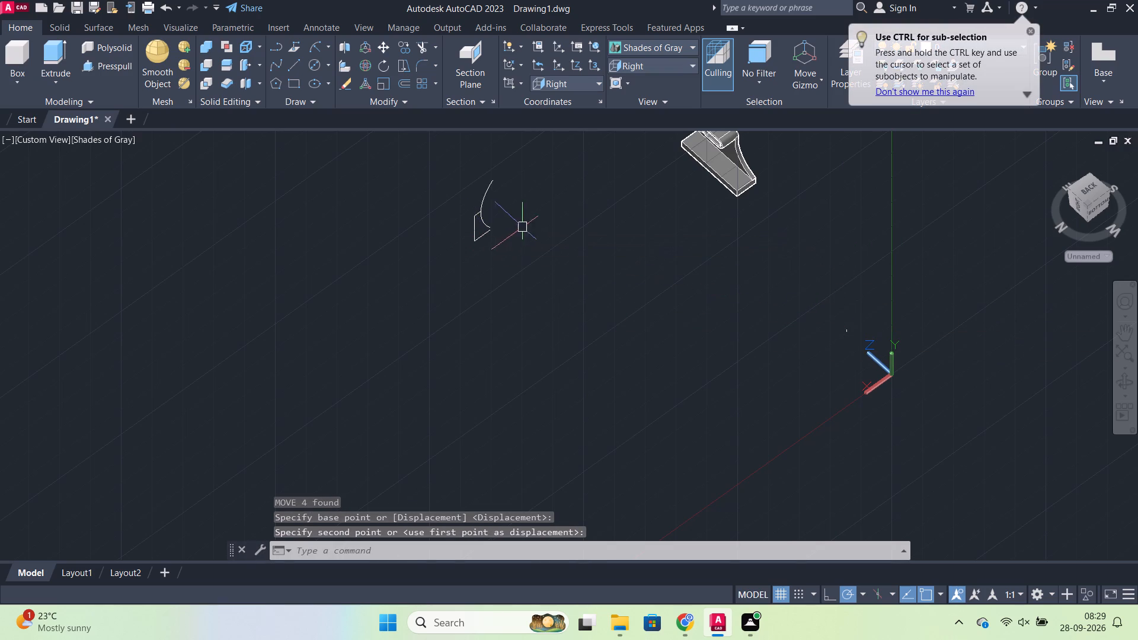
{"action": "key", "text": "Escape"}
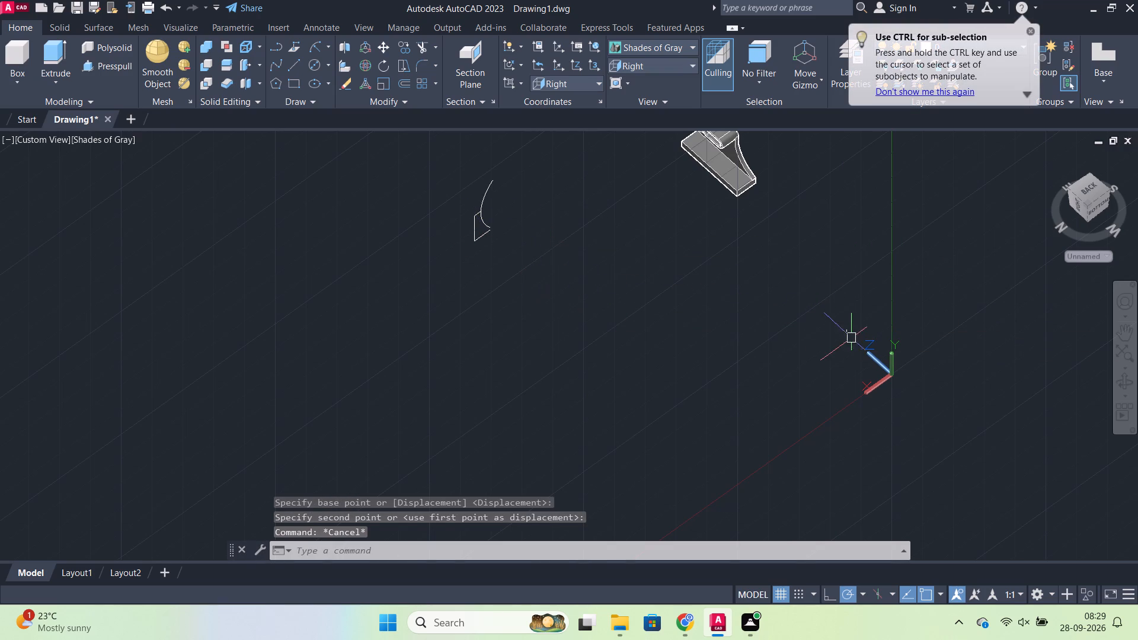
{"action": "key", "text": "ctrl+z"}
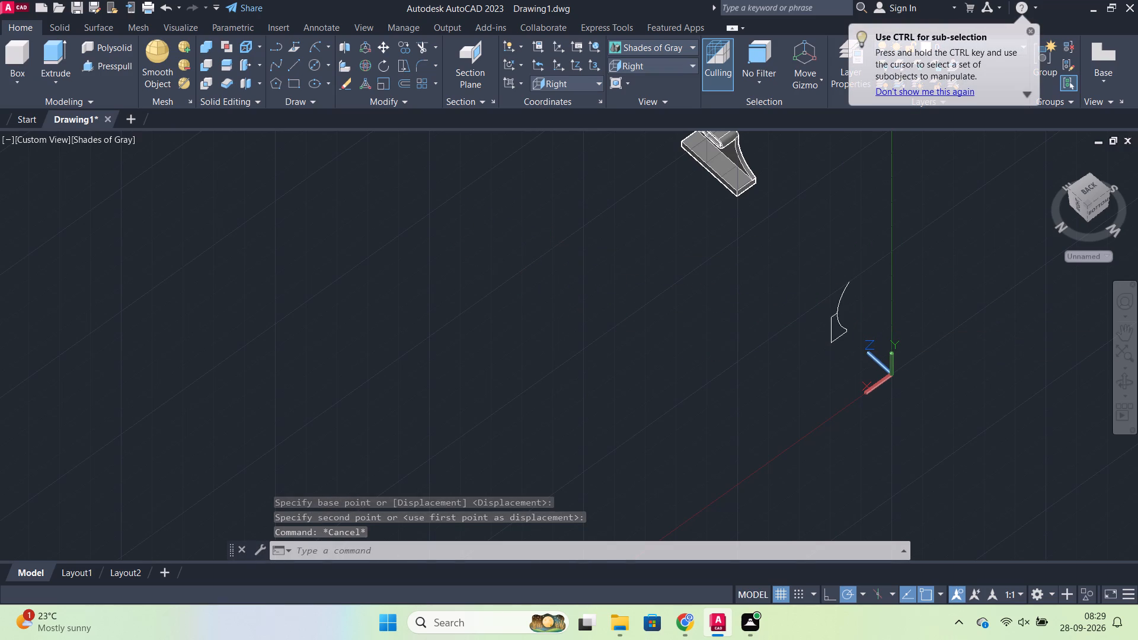
Move all five objects of the side profile about 692 units at 50° into empty space.
{"action": "left_click", "coordinate": [781, 233]}
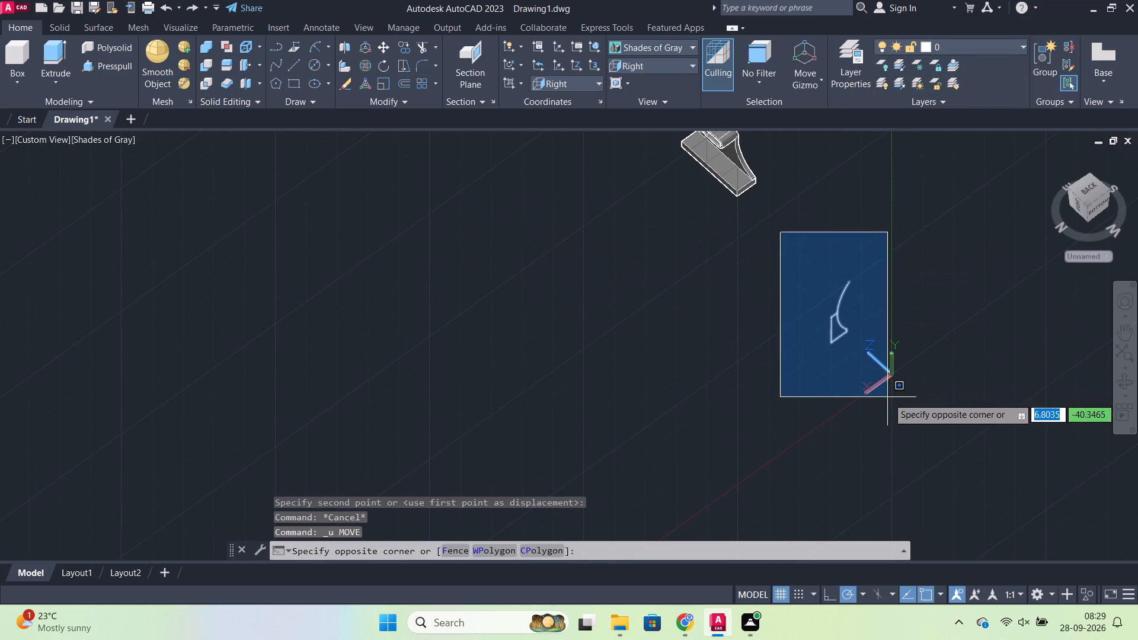
{"action": "left_click", "coordinate": [888, 398]}
{"action": "left_click", "coordinate": [909, 356]}
{"action": "key", "text": "m"}
{"action": "key", "text": "Return"}
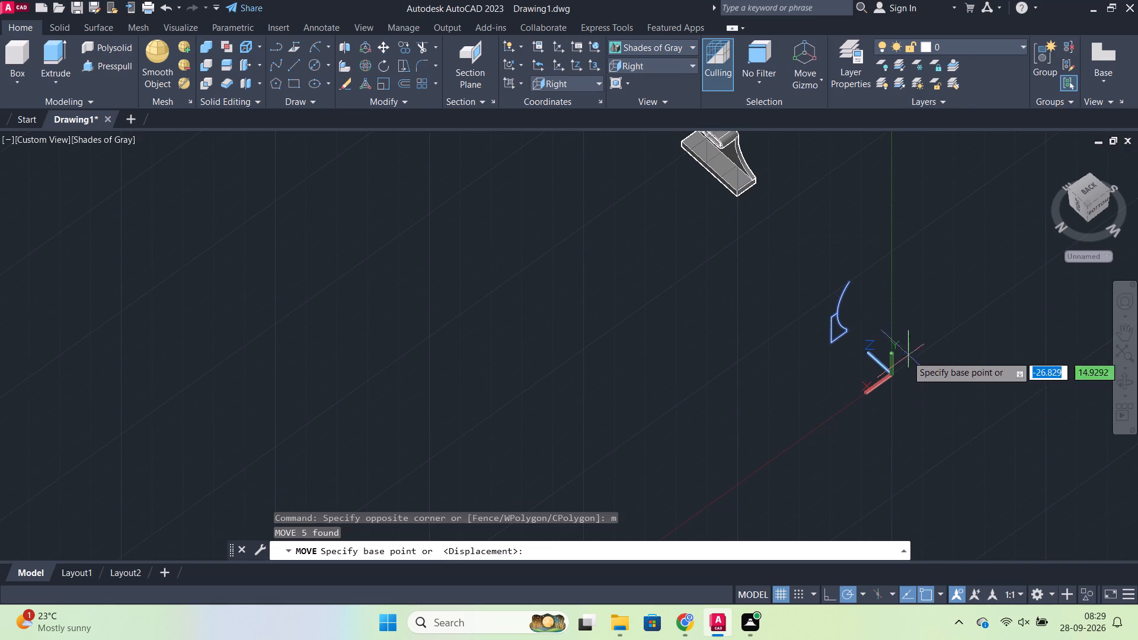
{"action": "left_click", "coordinate": [837, 318]}
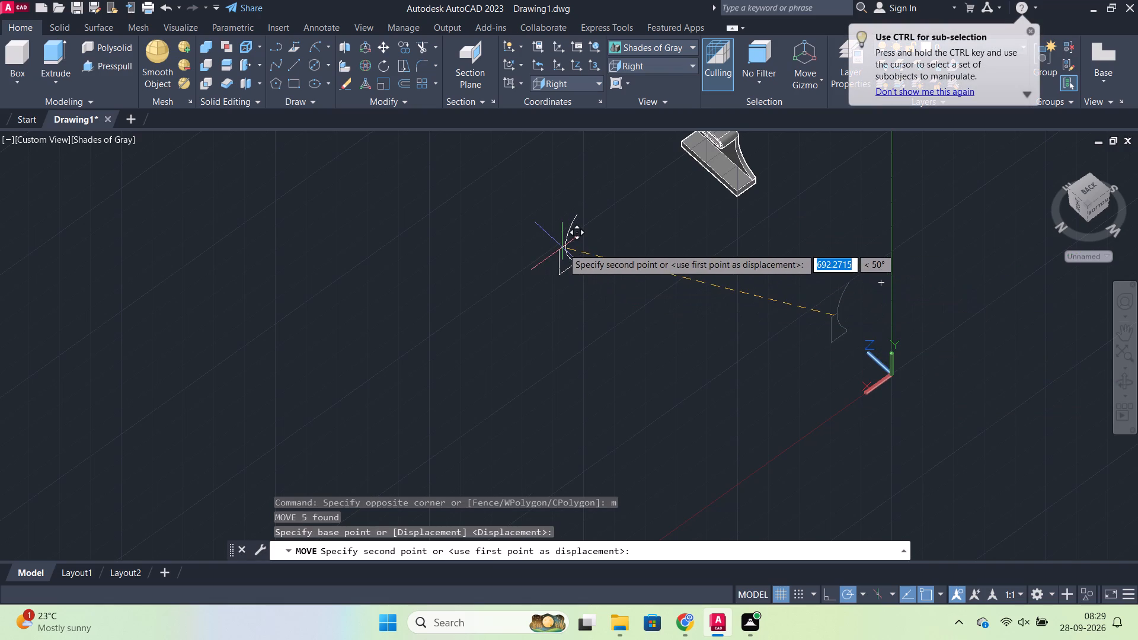
{"action": "left_click", "coordinate": [562, 248]}
{"action": "key", "text": "Escape"}
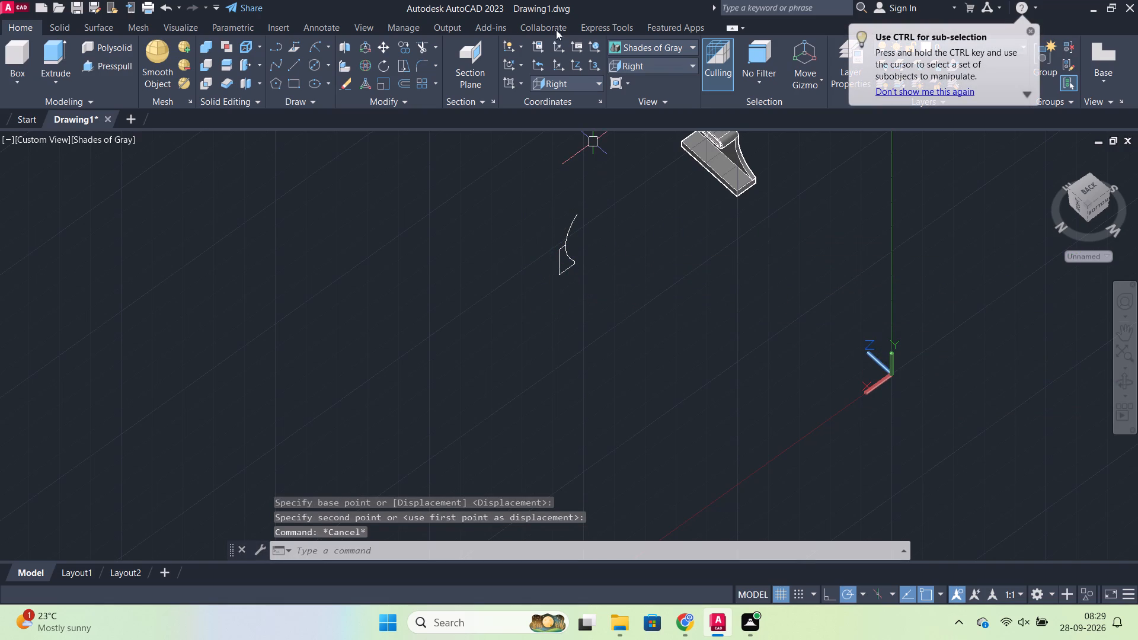
In the Right view, trim off the part of the arc that extends above the profile's 10-long line.
{"action": "left_click", "coordinate": [667, 71]}
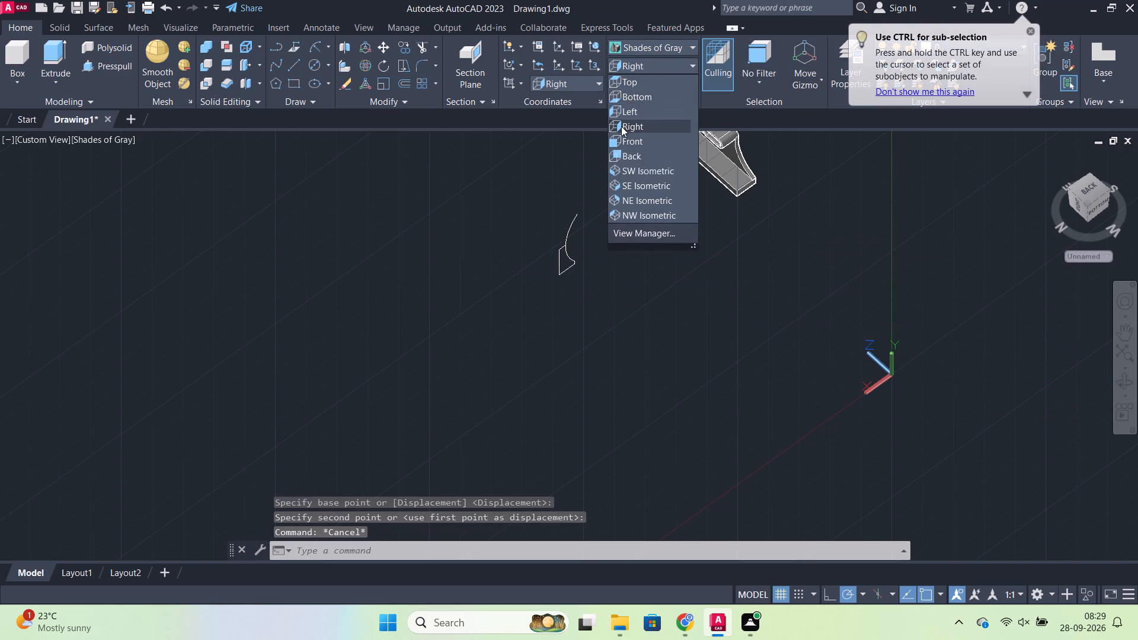
{"action": "left_click", "coordinate": [621, 126]}
{"action": "scroll", "coordinate": [794, 230], "scroll_direction": "down", "scroll_amount": 2}
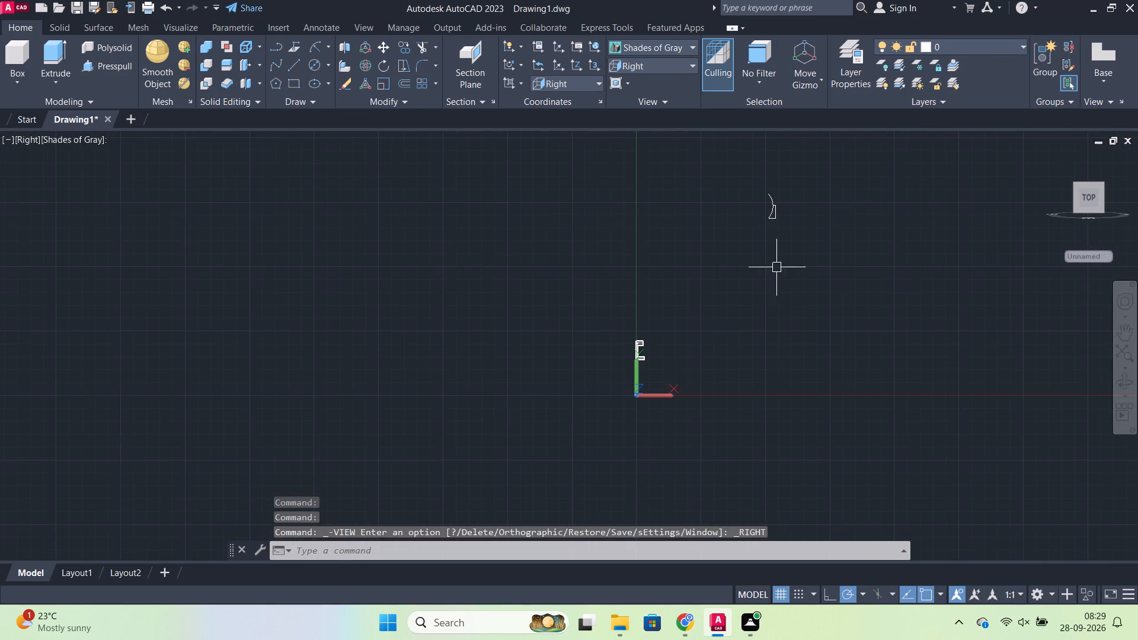
{"action": "scroll", "coordinate": [770, 279], "scroll_direction": "up", "scroll_amount": 1}
{"action": "scroll", "coordinate": [803, 217], "scroll_direction": "up", "scroll_amount": 2}
{"action": "middle_click_drag", "start_coordinate": [791, 220], "coordinate": [718, 427]}
{"action": "type", "text": "tr"}
{"action": "key", "text": "Return"}
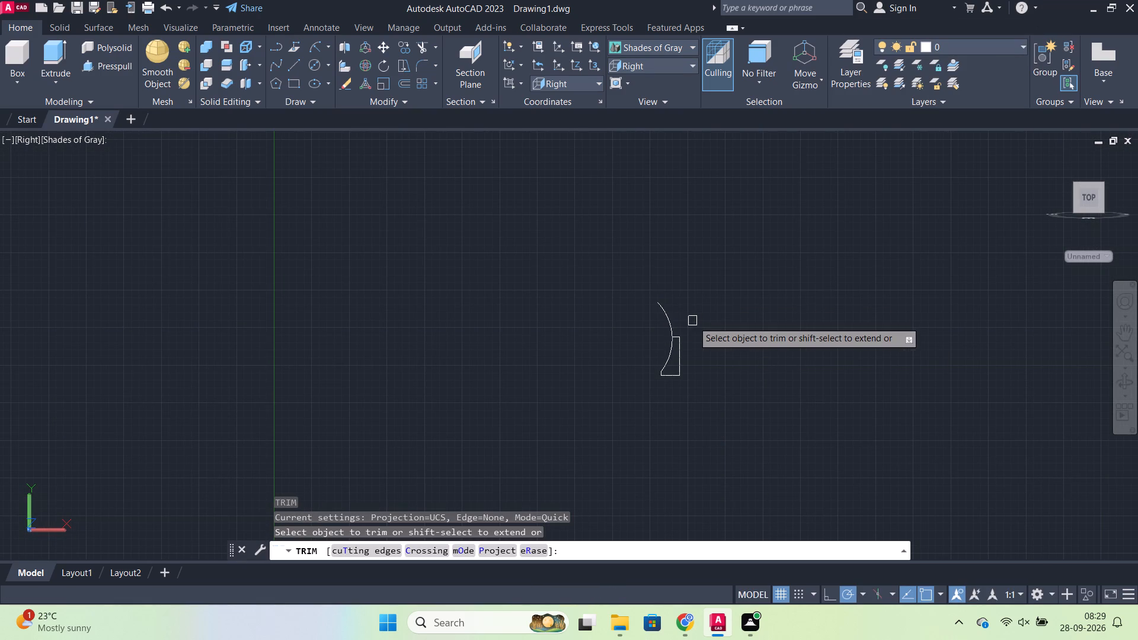
{"action": "left_click", "coordinate": [666, 321]}
{"action": "scroll", "coordinate": [702, 366], "scroll_direction": "up", "scroll_amount": 2}
{"action": "scroll", "coordinate": [702, 368], "scroll_direction": "down", "scroll_amount": 3}
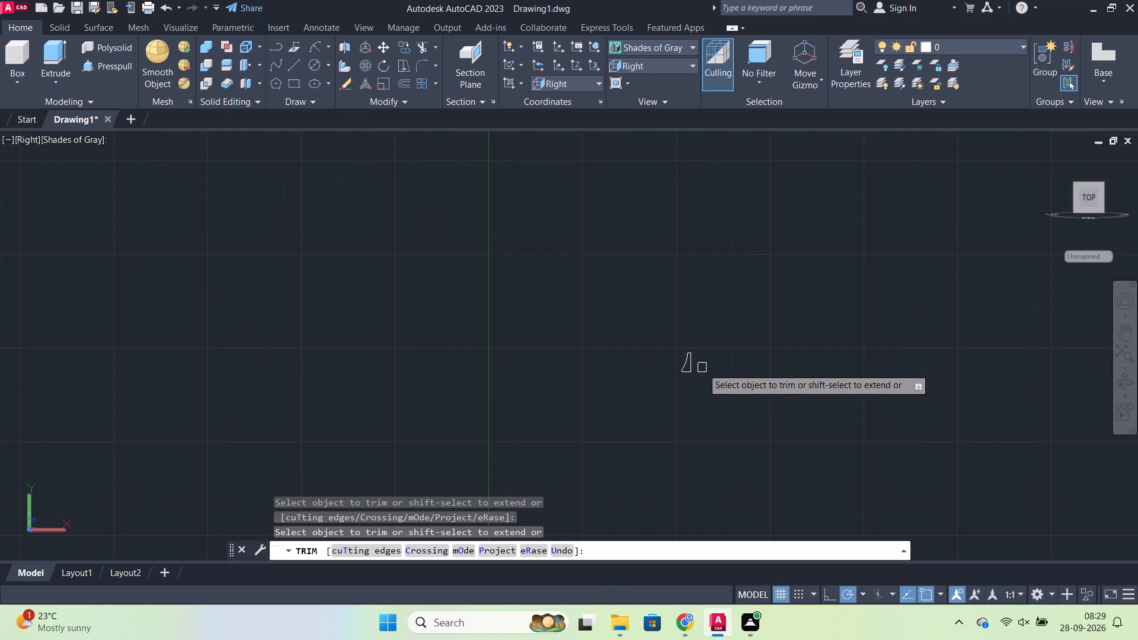
{"action": "scroll", "coordinate": [702, 368], "scroll_direction": "down", "scroll_amount": 2}
{"action": "middle_click_drag", "start_coordinate": [720, 375], "coordinate": [737, 276]}
{"action": "scroll", "coordinate": [723, 298], "scroll_direction": "up", "scroll_amount": 2}
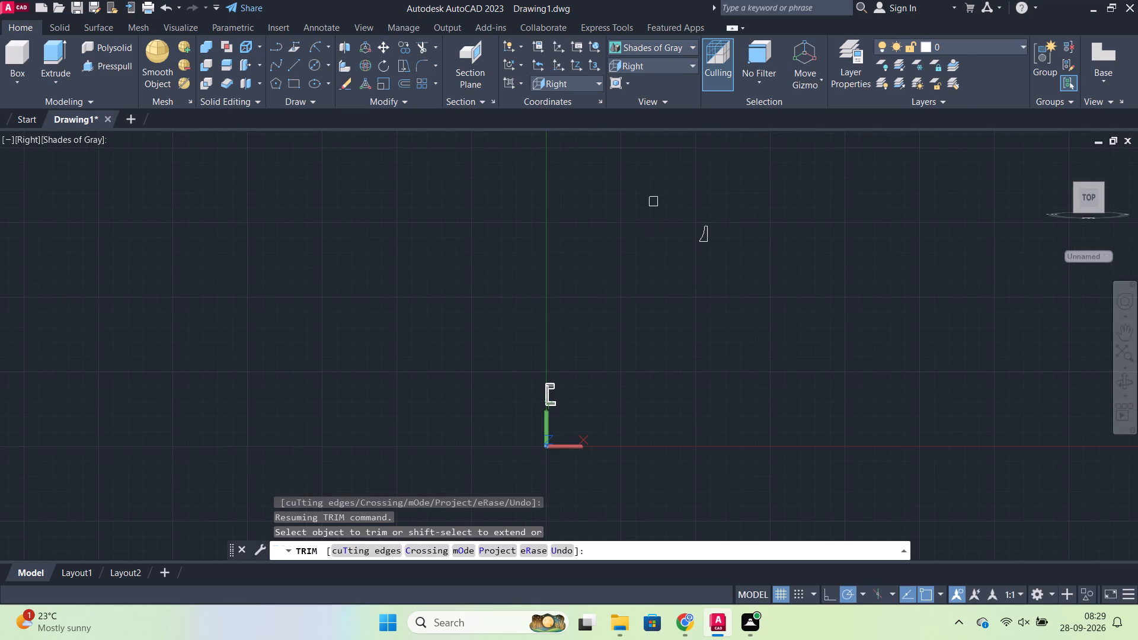
{"action": "key", "text": "Escape"}
Move the trimmed profile by the lower end of its 51.4-long line to the space beside the part, near base level.
{"action": "left_click", "coordinate": [650, 163]}
{"action": "left_click", "coordinate": [760, 316]}
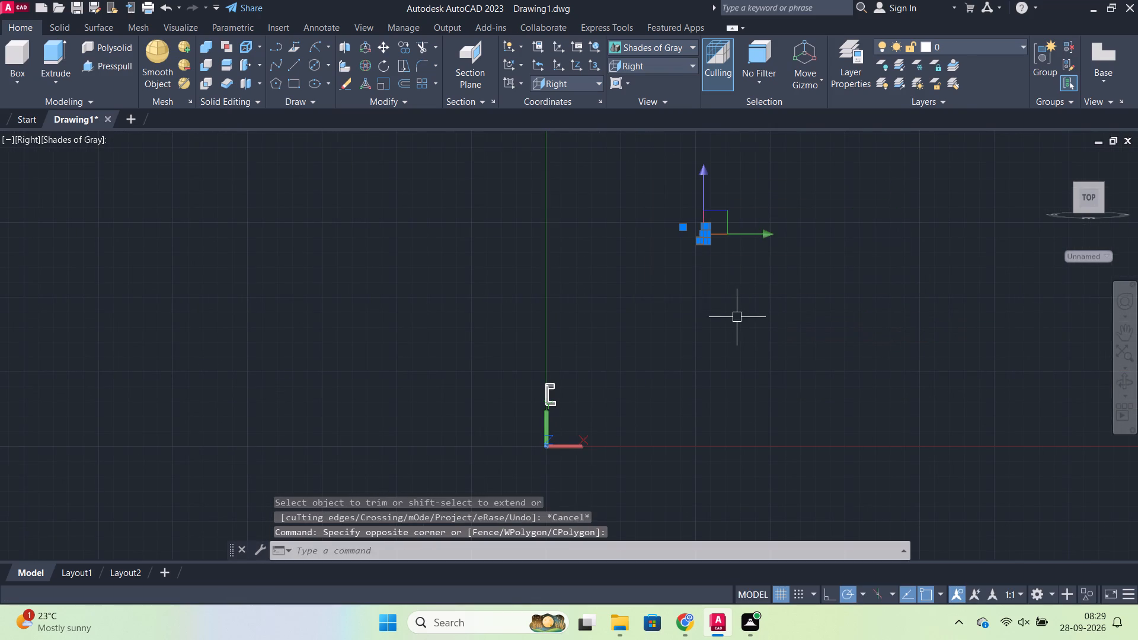
{"action": "key", "text": "m"}
{"action": "key", "text": "Return"}
{"action": "scroll", "coordinate": [711, 245], "scroll_direction": "up", "scroll_amount": 3}
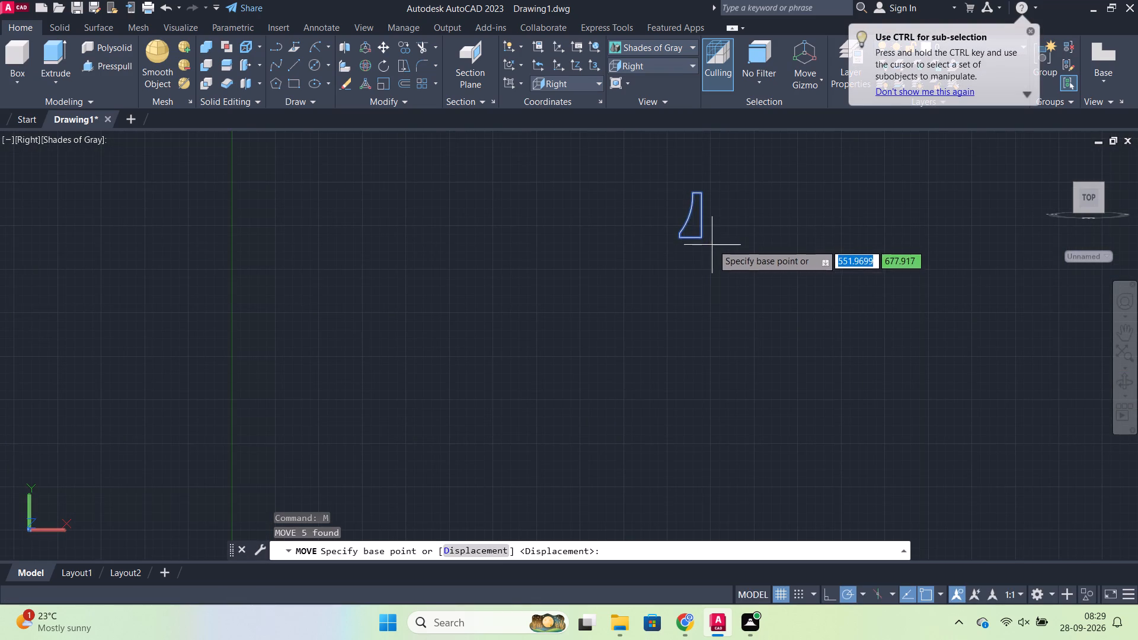
{"action": "left_click", "coordinate": [699, 238]}
{"action": "scroll", "coordinate": [604, 396], "scroll_direction": "down", "scroll_amount": 3}
{"action": "middle_click_drag", "start_coordinate": [542, 448], "coordinate": [712, 288]}
{"action": "scroll", "coordinate": [701, 322], "scroll_direction": "up", "scroll_amount": 4}
{"action": "scroll", "coordinate": [632, 317], "scroll_direction": "up", "scroll_amount": 3}
{"action": "middle_click_drag", "start_coordinate": [749, 269], "coordinate": [641, 367]}
{"action": "scroll", "coordinate": [680, 351], "scroll_direction": "up", "scroll_amount": 2}
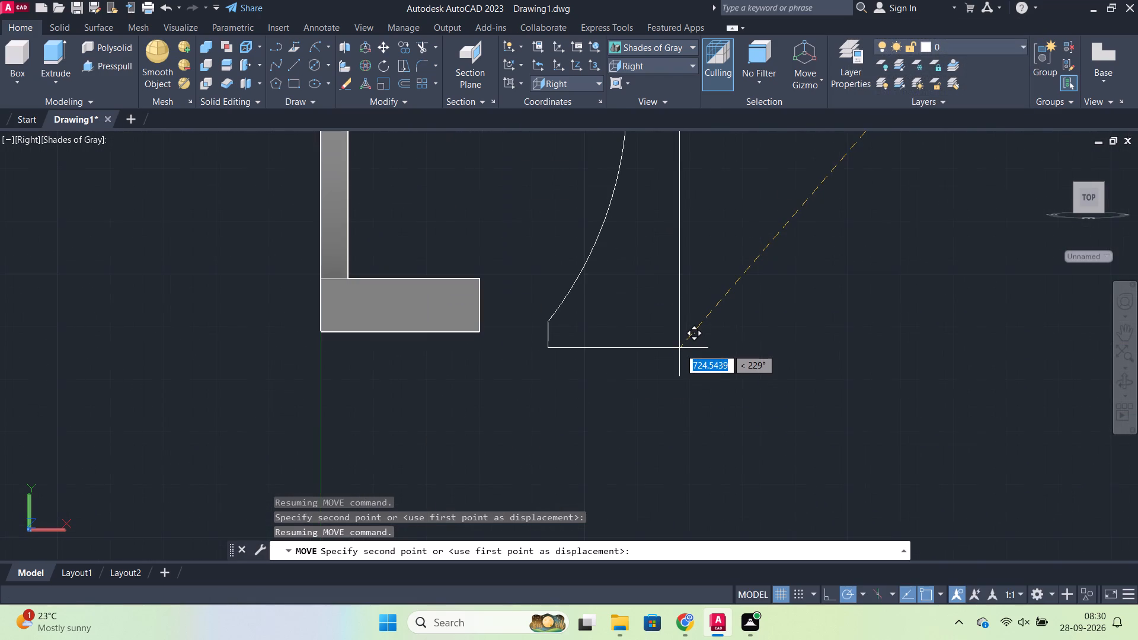
{"action": "middle_click_drag", "start_coordinate": [682, 350], "coordinate": [655, 415]}
{"action": "left_click", "coordinate": [806, 339]}
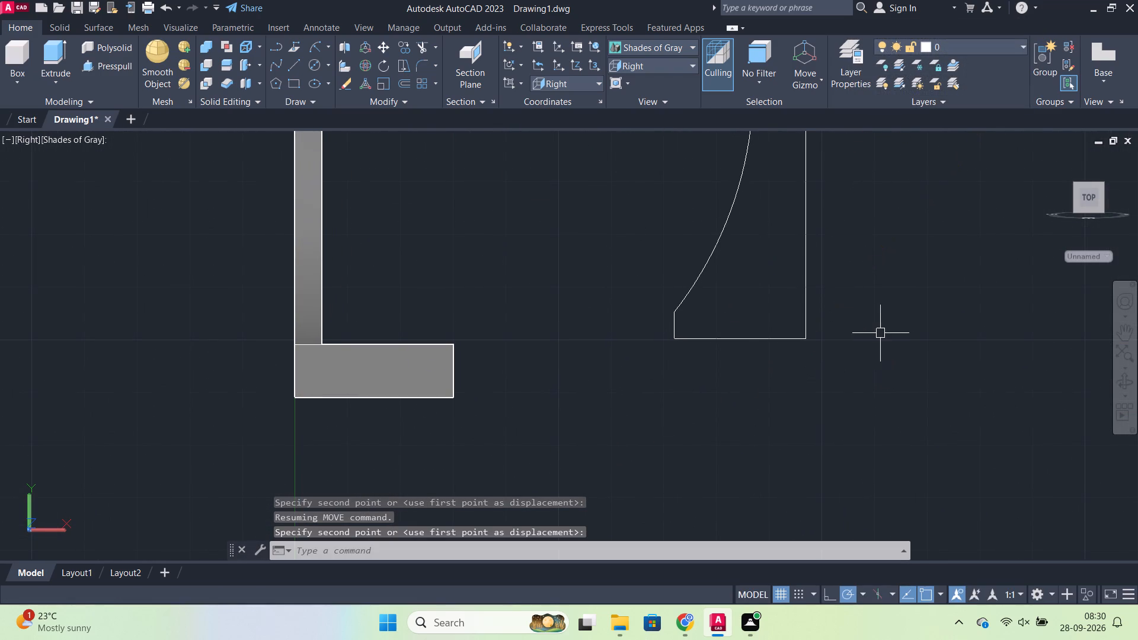
Examine the profile and the part together in the SW Isometric view, zoomed to the drawing extents.
{"action": "scroll", "coordinate": [884, 334], "scroll_direction": "down", "scroll_amount": 1}
{"action": "left_click", "coordinate": [671, 66]}
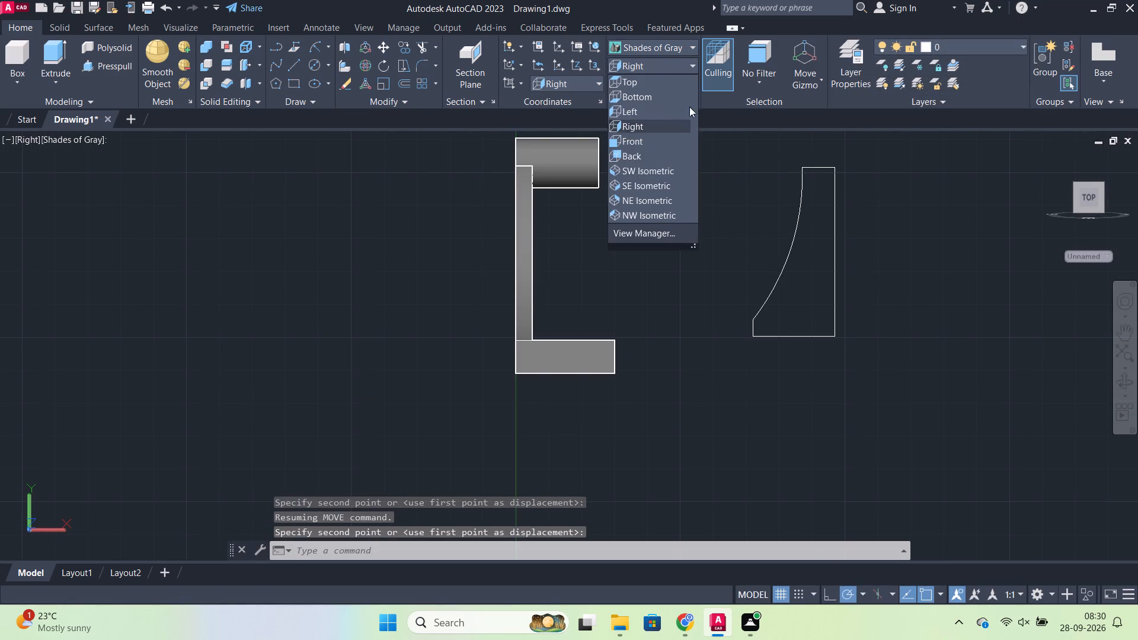
{"action": "left_click", "coordinate": [650, 171]}
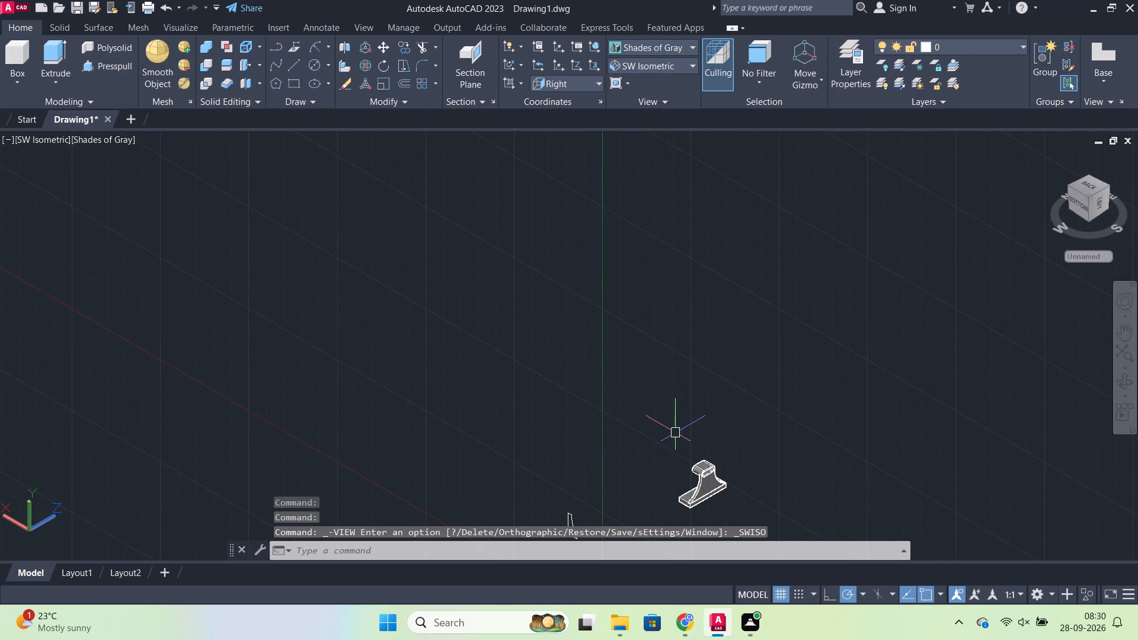
{"action": "key", "text": "z"}
{"action": "key", "text": "Return"}
{"action": "key", "text": "e"}
{"action": "key", "text": "Return"}
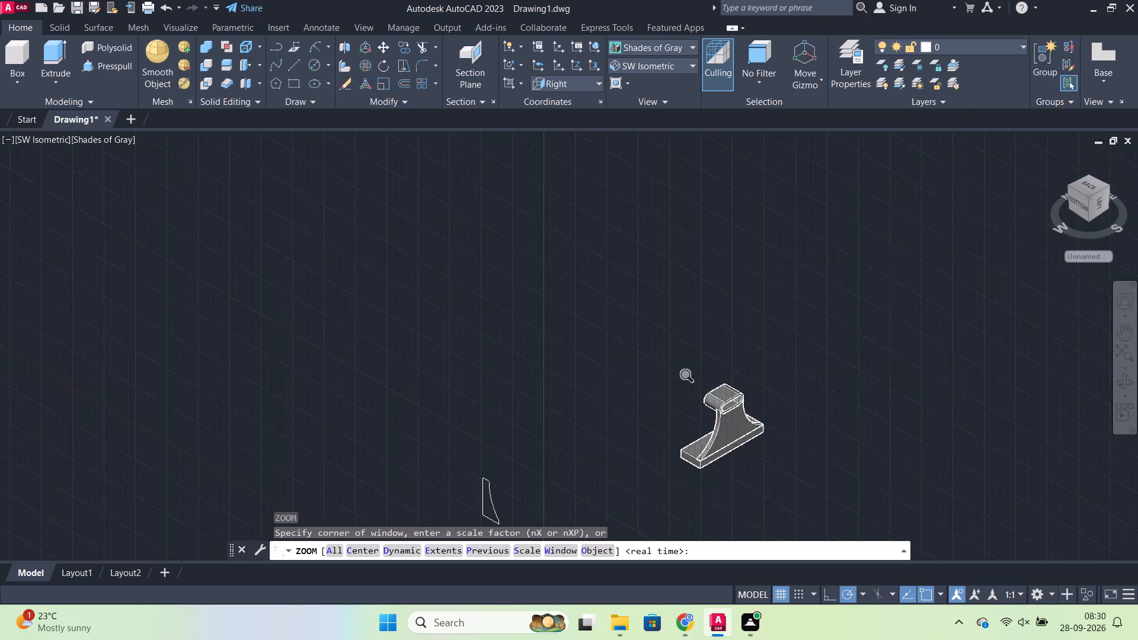
{"action": "scroll", "coordinate": [673, 401], "scroll_direction": "down", "scroll_amount": 1}
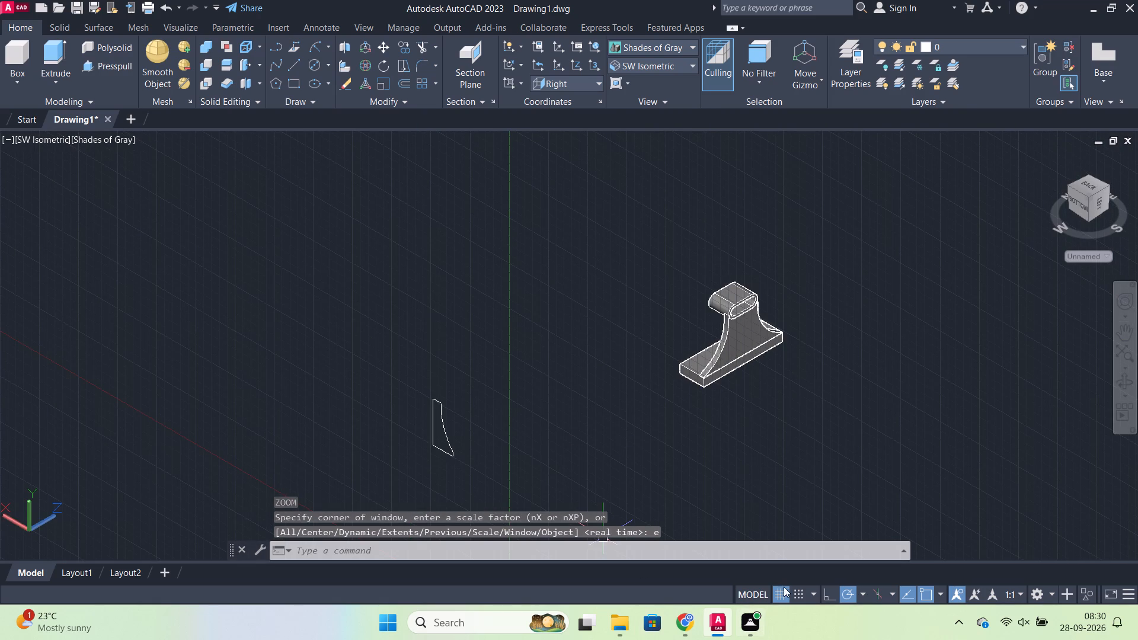
Turn off the drawing grid.
{"action": "left_click", "coordinate": [778, 594]}
Examine the profile's orientation relative to the part by orbiting around both, finishing in the Right view.
{"action": "scroll", "coordinate": [587, 447], "scroll_direction": "up", "scroll_amount": 2}
{"action": "scroll", "coordinate": [595, 425], "scroll_direction": "down", "scroll_amount": 2}
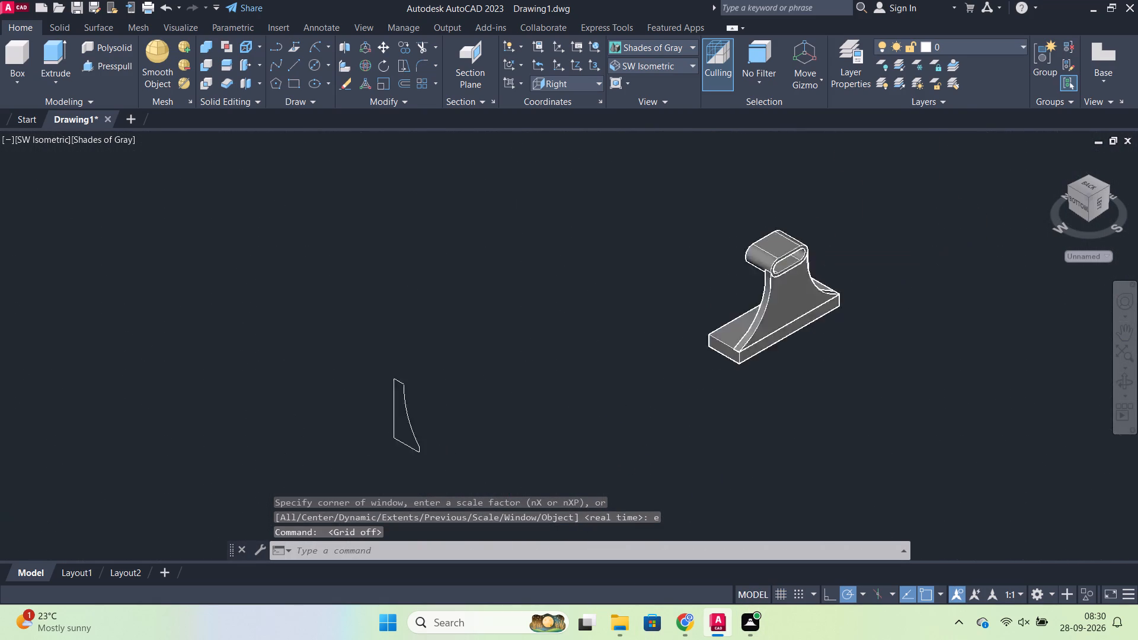
{"action": "middle_click_drag", "start_coordinate": [561, 426], "coordinate": [629, 380]}
{"action": "middle_click_drag", "start_coordinate": [607, 398], "coordinate": [701, 351], "text": "shift"}
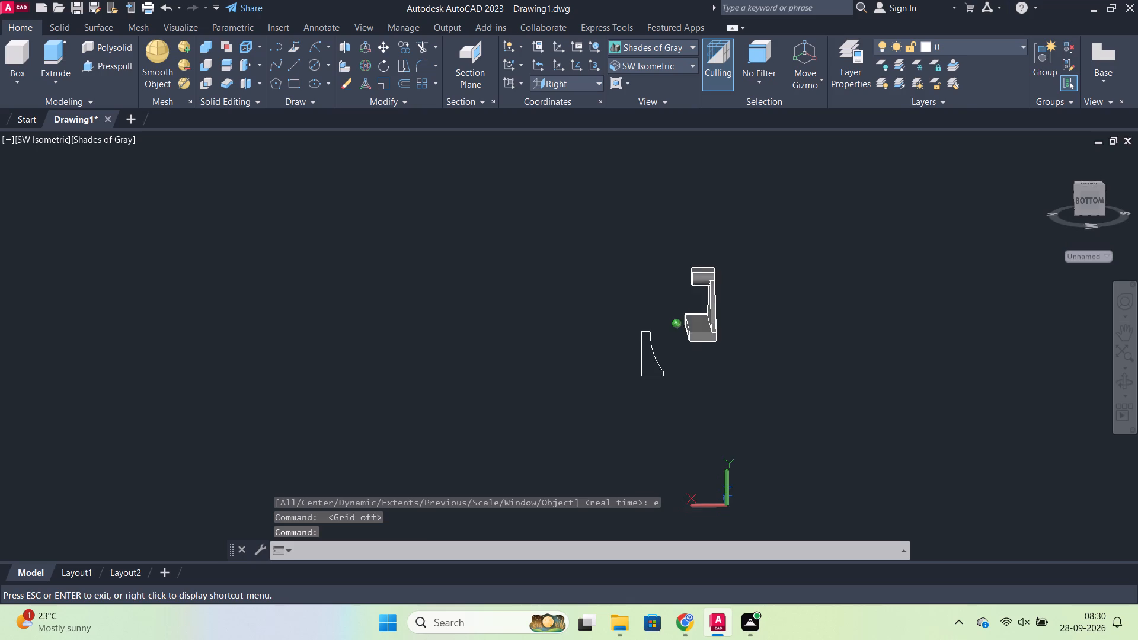
{"action": "middle_click_drag", "start_coordinate": [701, 351], "coordinate": [694, 335], "text": "shift"}
{"action": "left_click", "coordinate": [635, 61]}
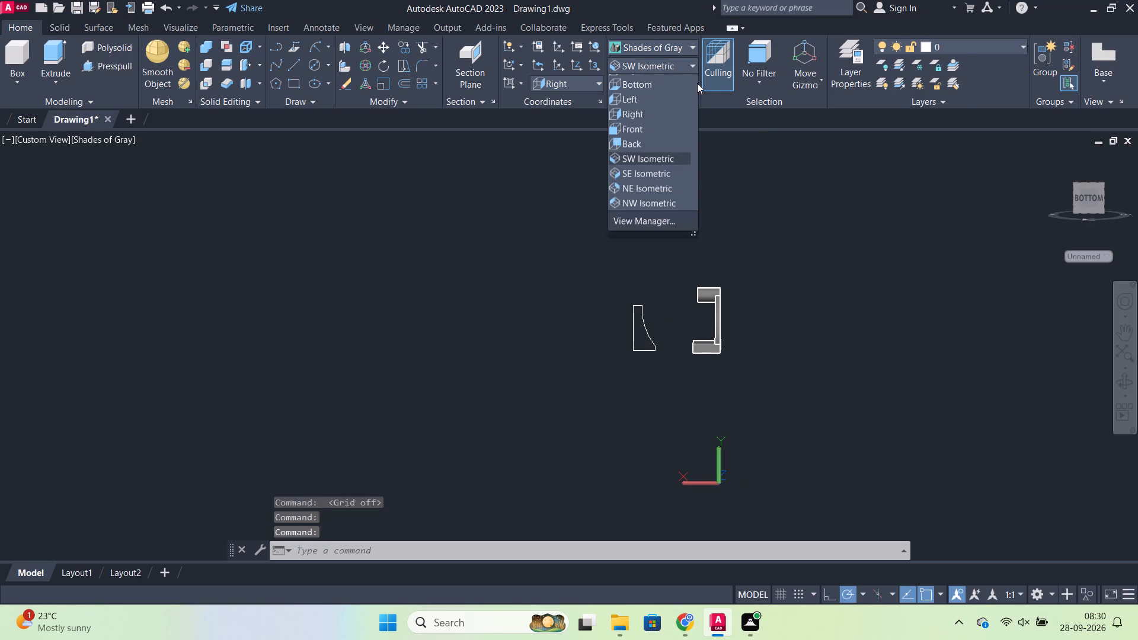
{"action": "left_click", "coordinate": [646, 122]}
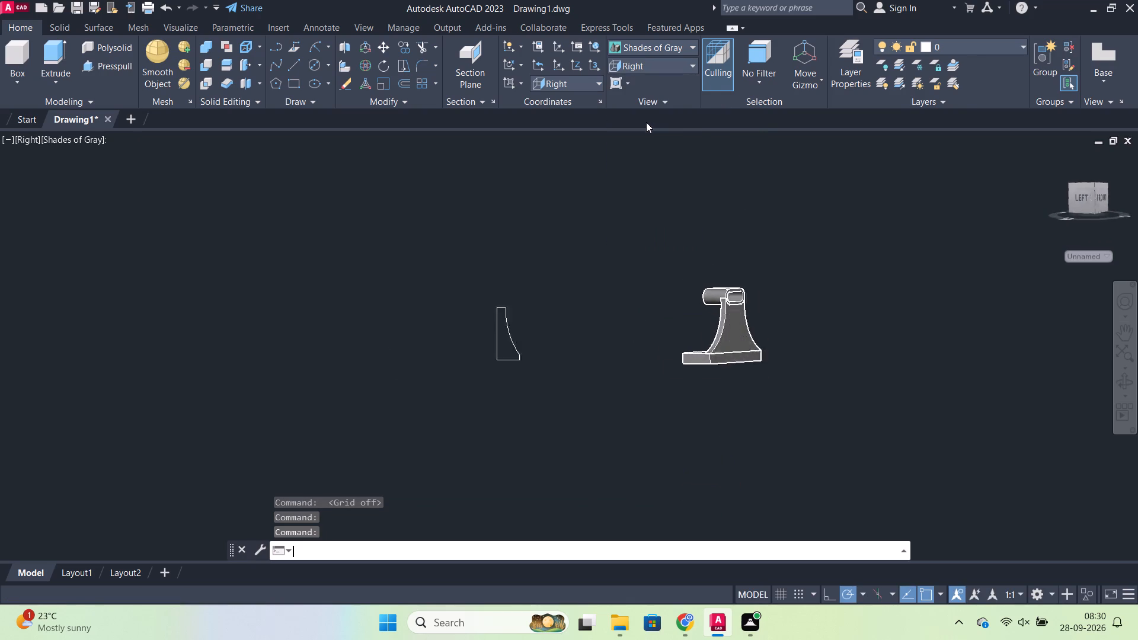
{"action": "scroll", "coordinate": [778, 335], "scroll_direction": "down", "scroll_amount": 1}
{"action": "middle_click_drag", "start_coordinate": [683, 402], "coordinate": [669, 400]}
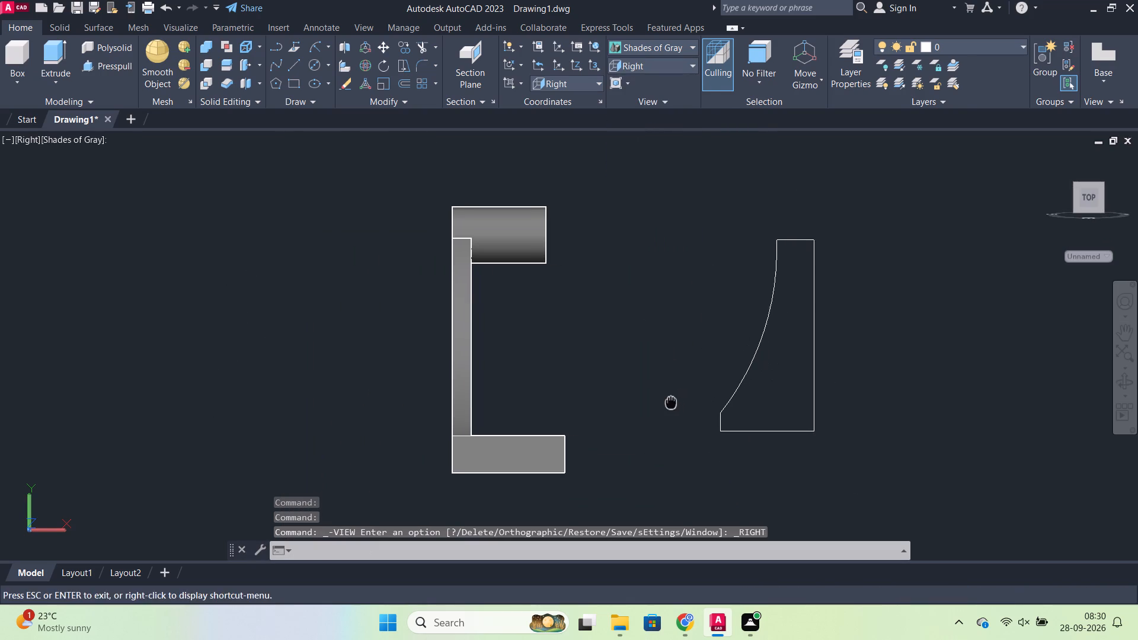
{"action": "middle_click_drag", "start_coordinate": [669, 400], "coordinate": [663, 383]}
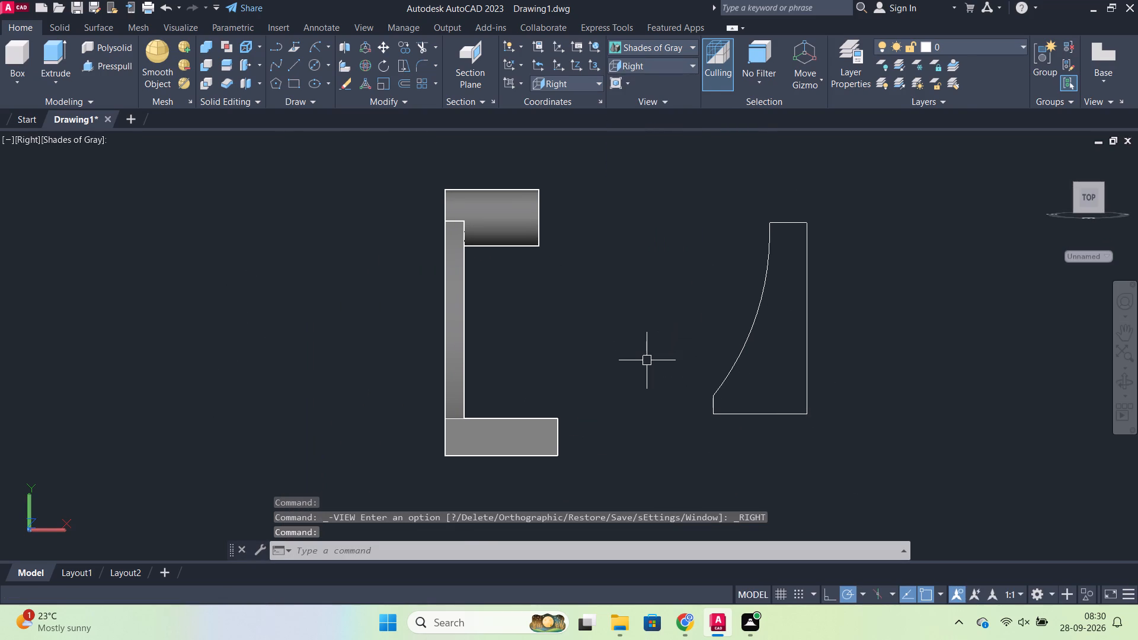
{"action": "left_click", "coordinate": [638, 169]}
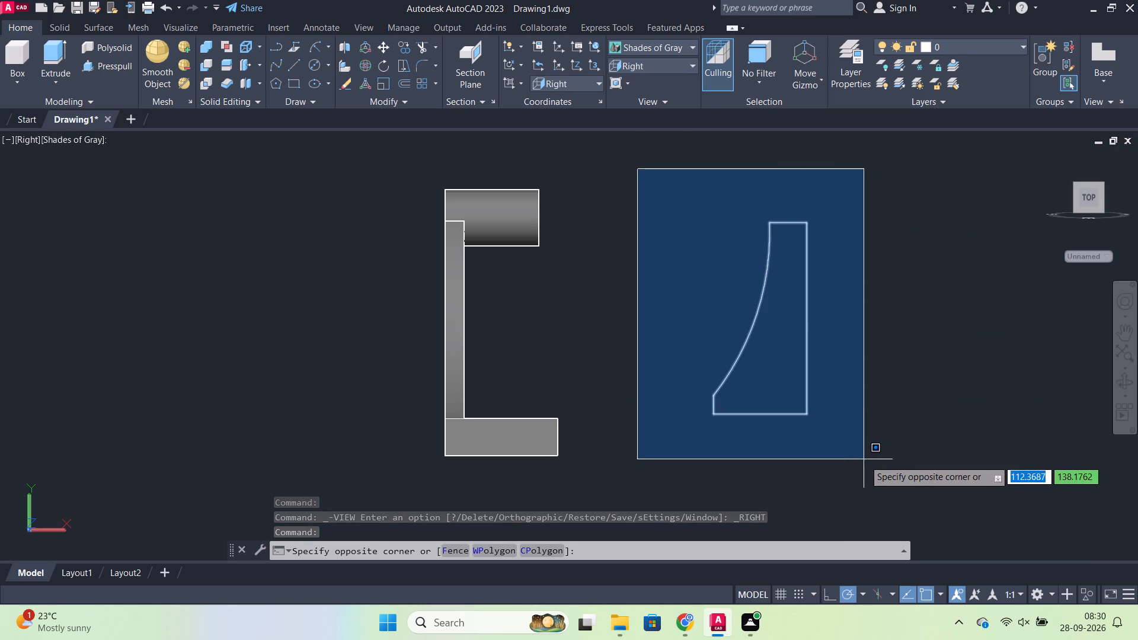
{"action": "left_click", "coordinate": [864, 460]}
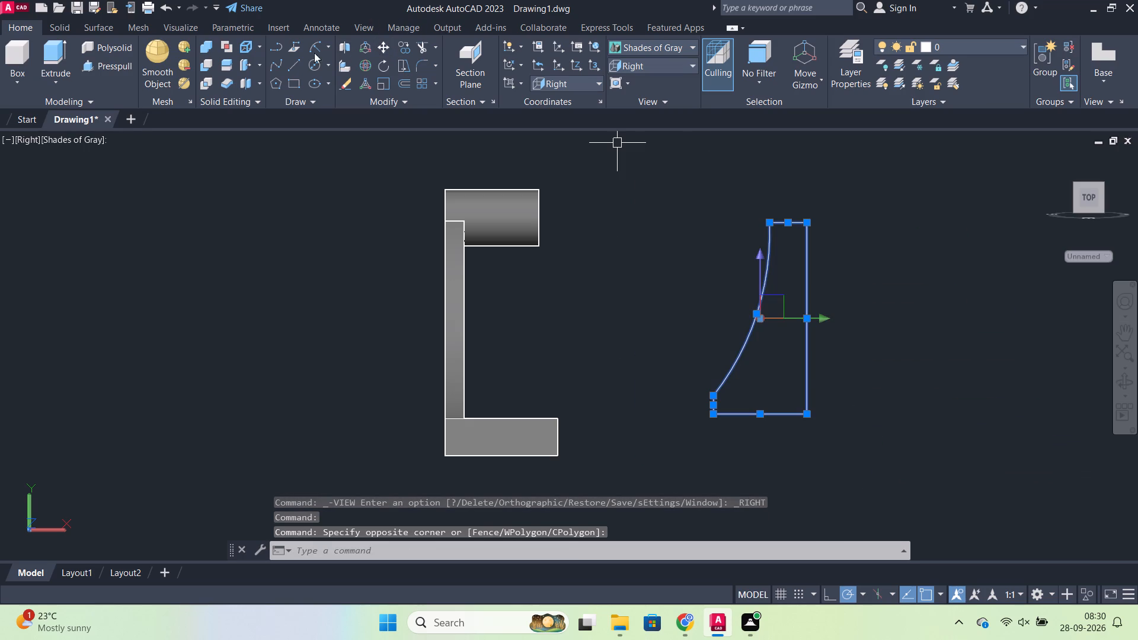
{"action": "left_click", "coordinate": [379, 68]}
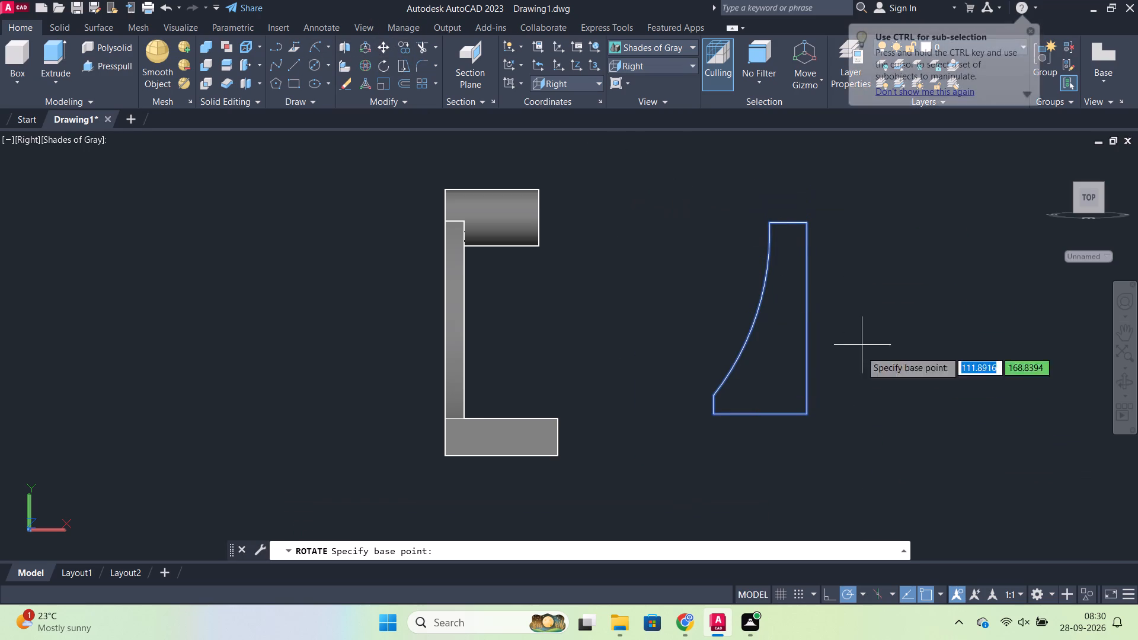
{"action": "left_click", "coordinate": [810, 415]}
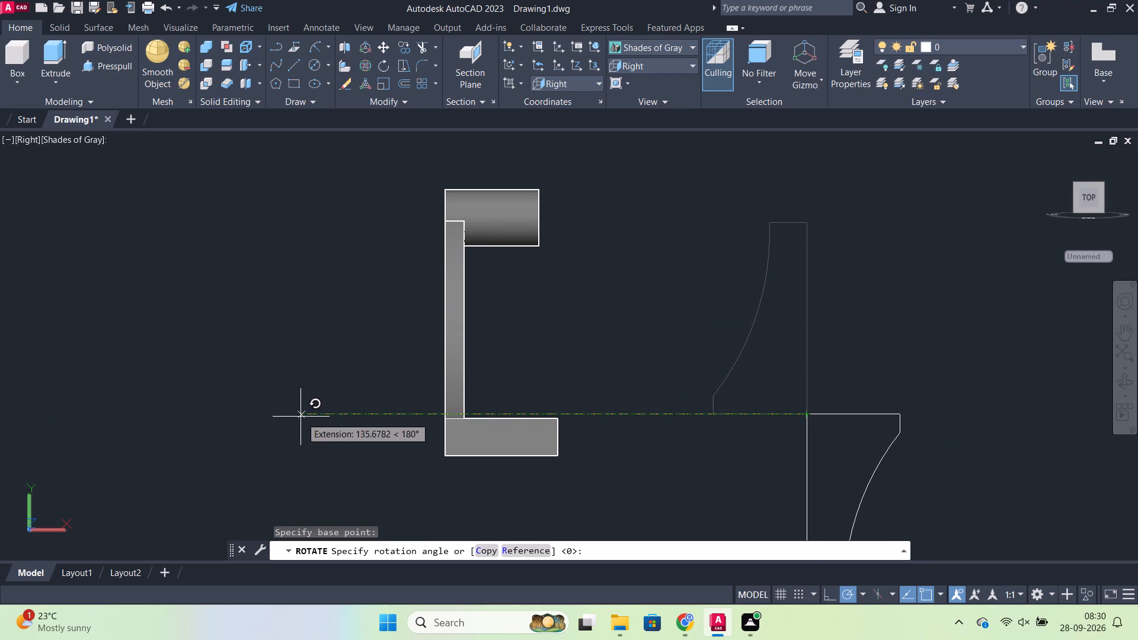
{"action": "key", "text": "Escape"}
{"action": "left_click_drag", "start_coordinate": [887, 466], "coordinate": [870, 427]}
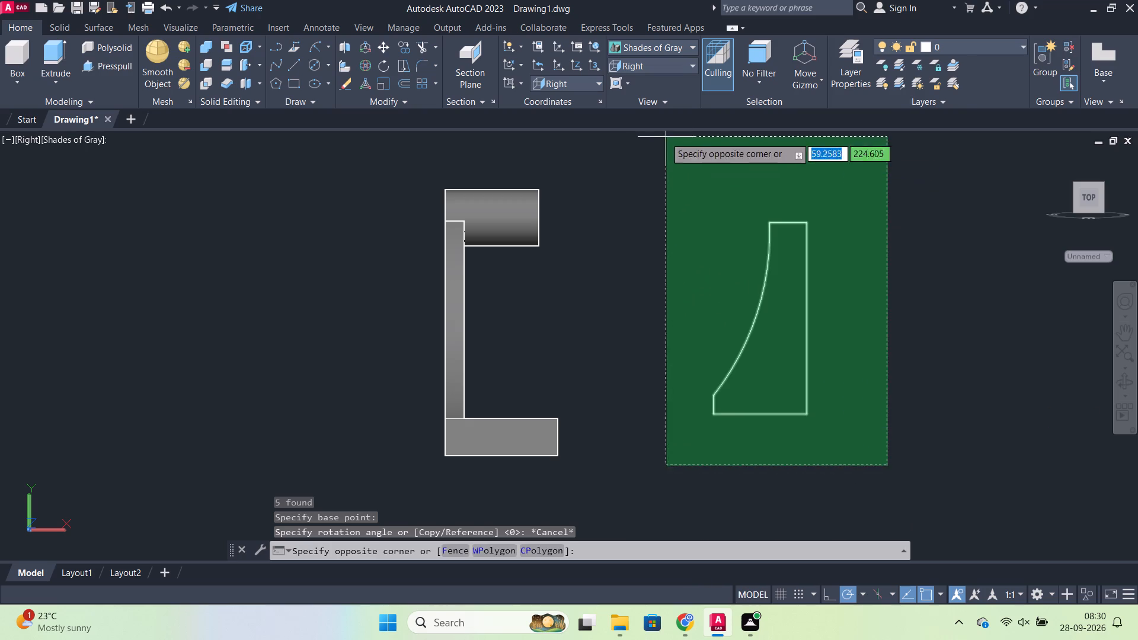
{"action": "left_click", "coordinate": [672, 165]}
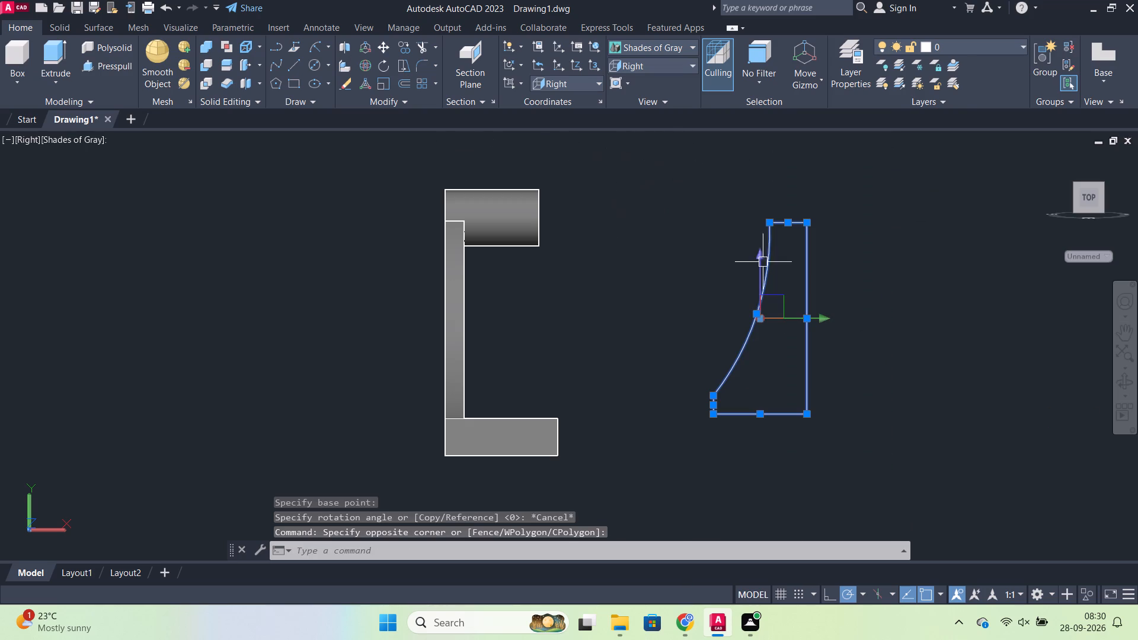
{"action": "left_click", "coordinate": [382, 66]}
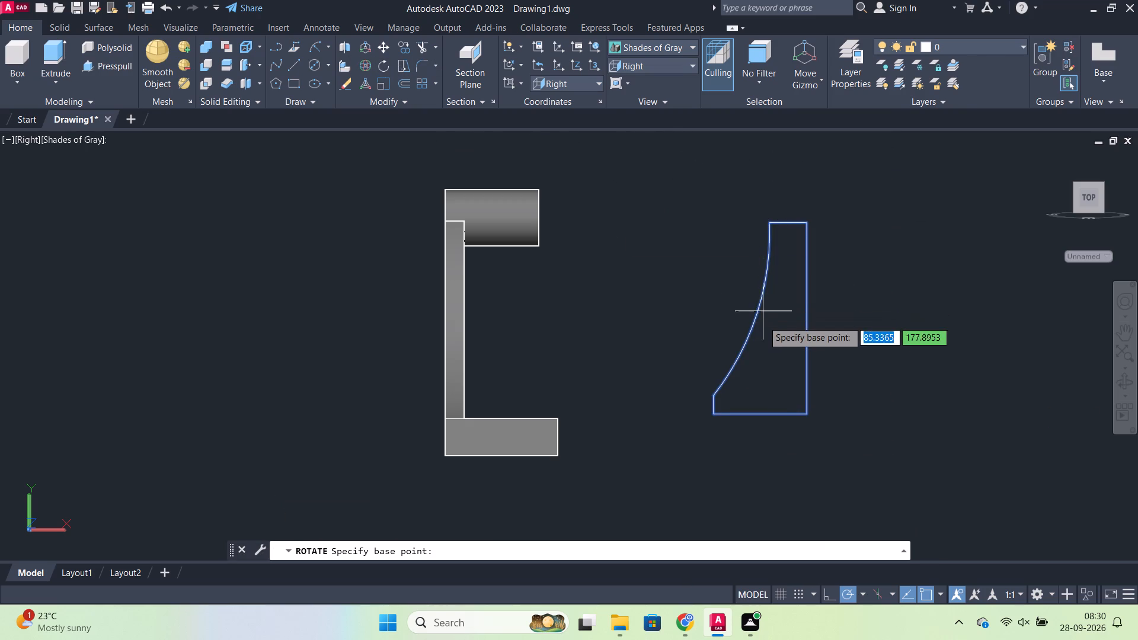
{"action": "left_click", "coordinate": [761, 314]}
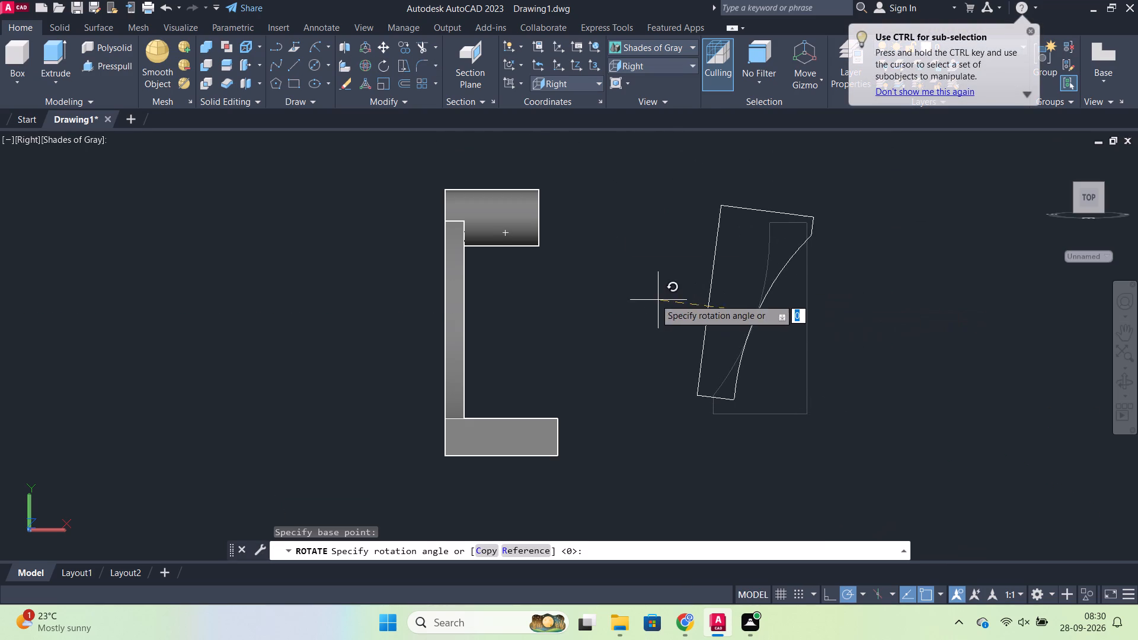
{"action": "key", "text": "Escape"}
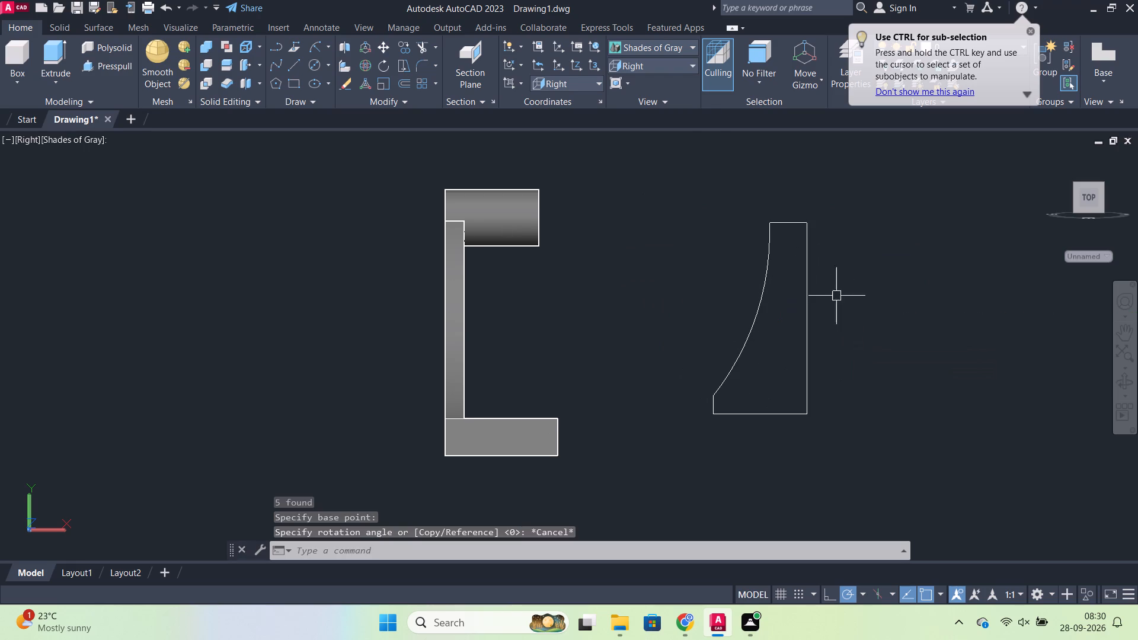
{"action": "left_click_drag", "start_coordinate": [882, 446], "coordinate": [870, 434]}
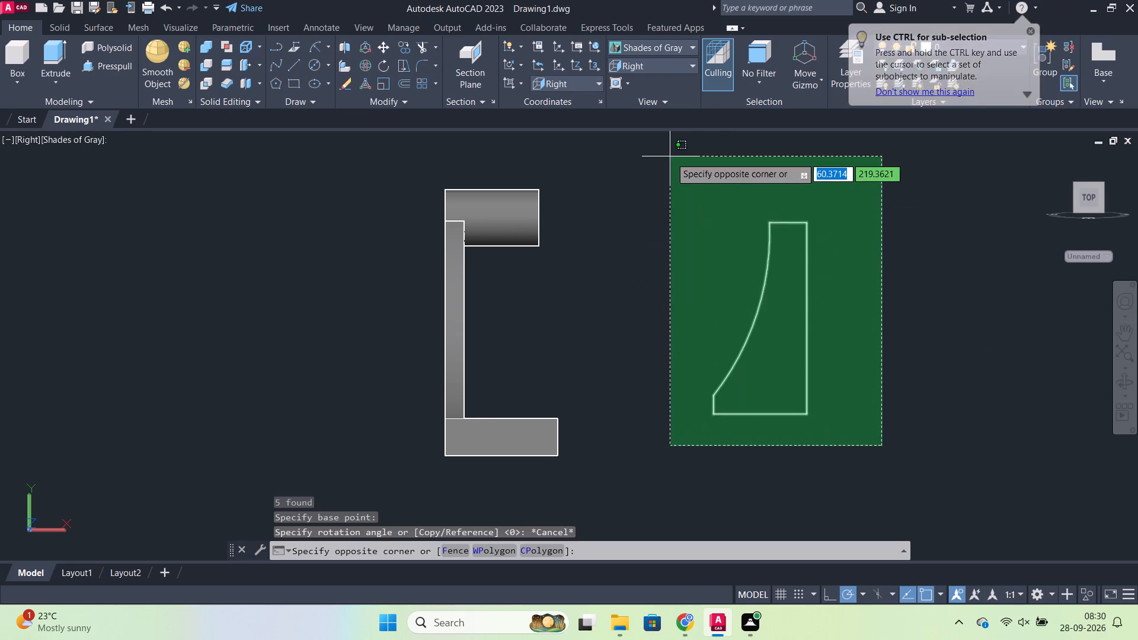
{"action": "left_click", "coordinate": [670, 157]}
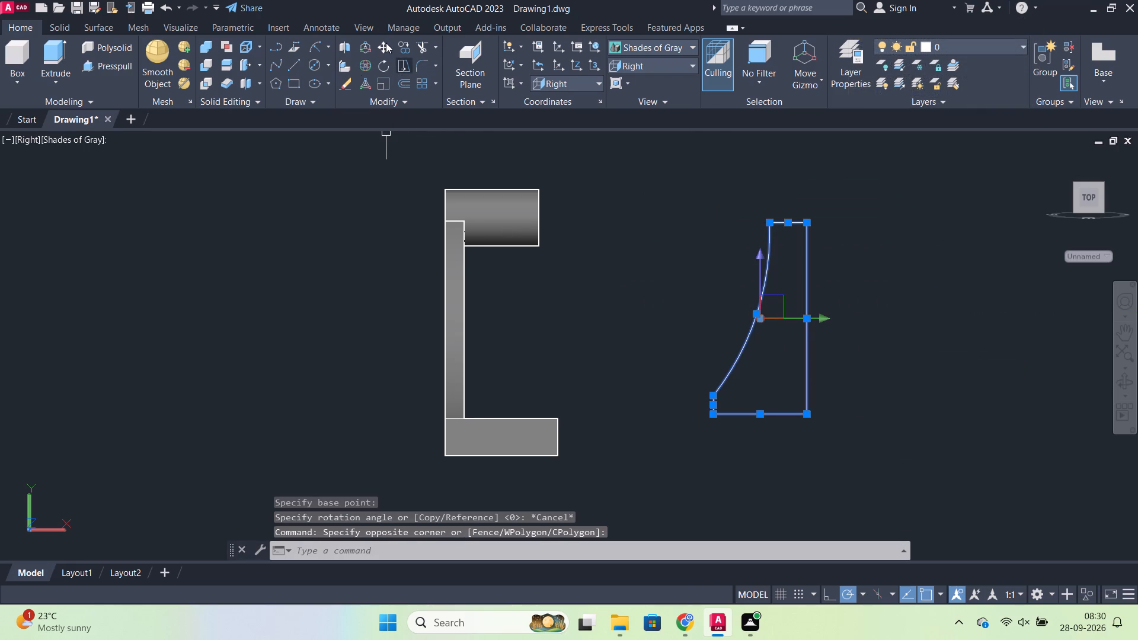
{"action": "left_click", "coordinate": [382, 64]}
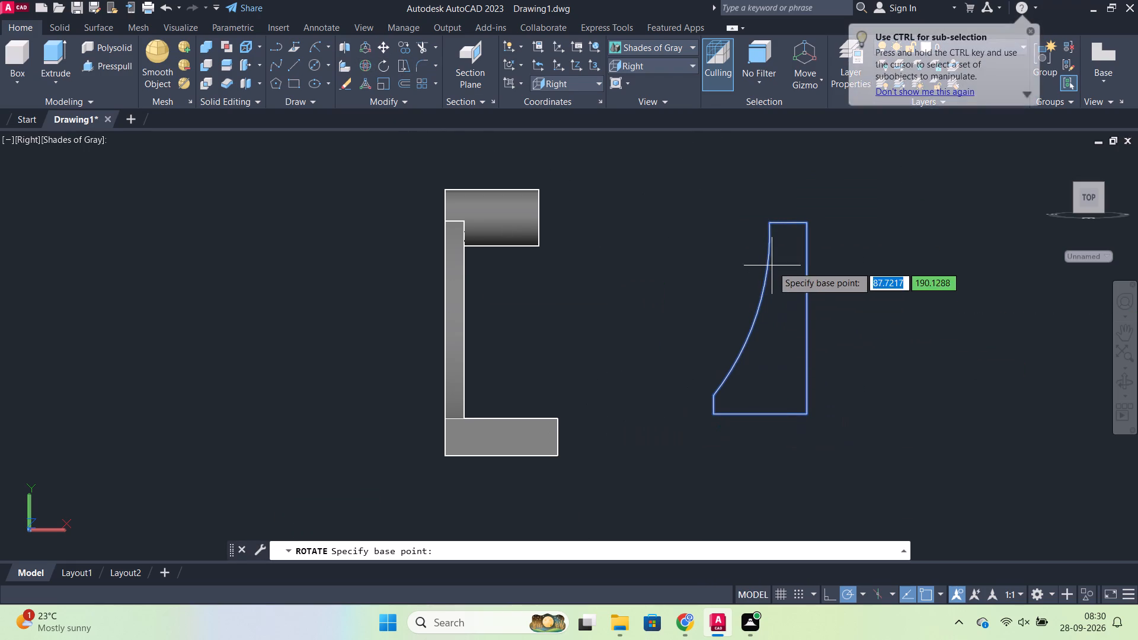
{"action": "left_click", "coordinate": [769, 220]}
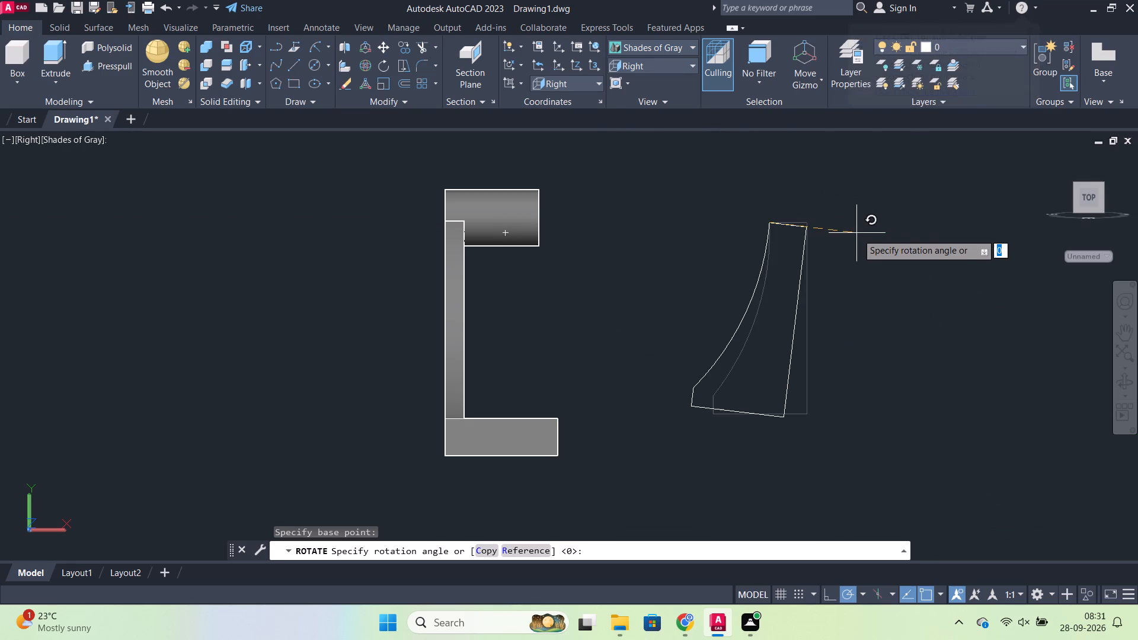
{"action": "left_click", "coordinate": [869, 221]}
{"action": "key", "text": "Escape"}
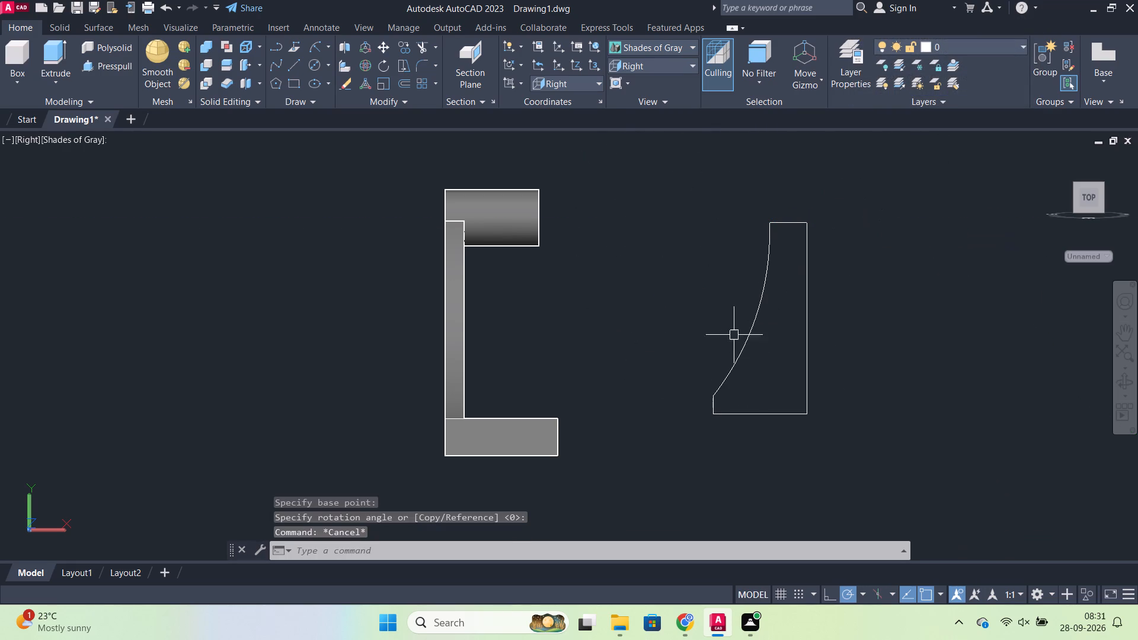
Draw a vertical line between the part and the arc-sided profile as a mirror axis, taller than the profile.
{"action": "left_click", "coordinate": [297, 66]}
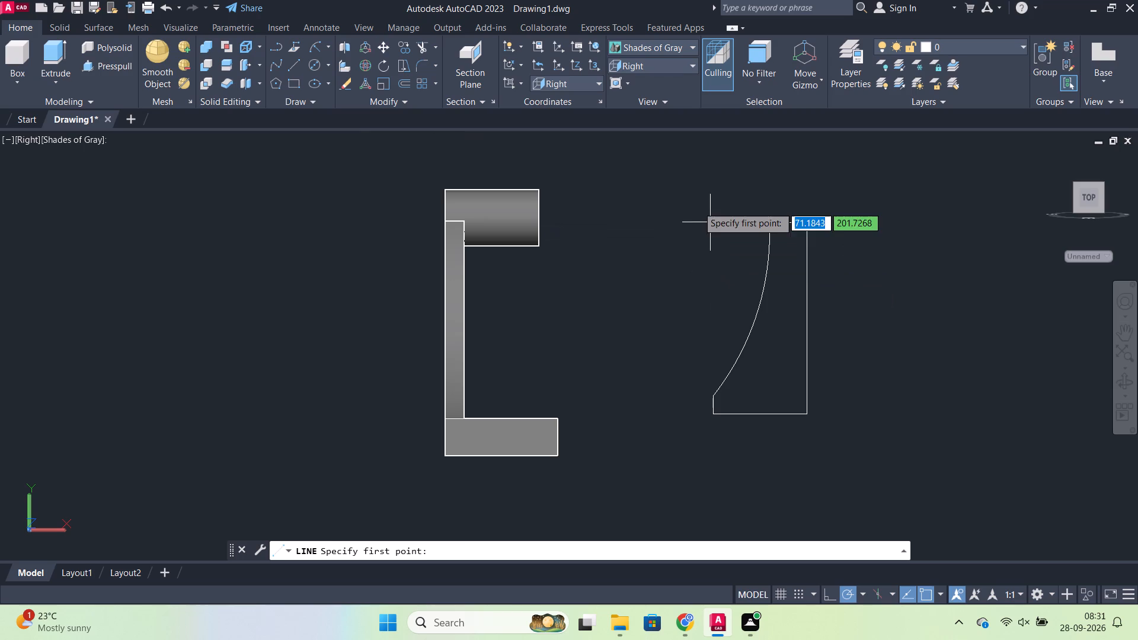
{"action": "left_click", "coordinate": [678, 191]}
{"action": "left_click", "coordinate": [680, 468]}
{"action": "key", "text": "grave"}
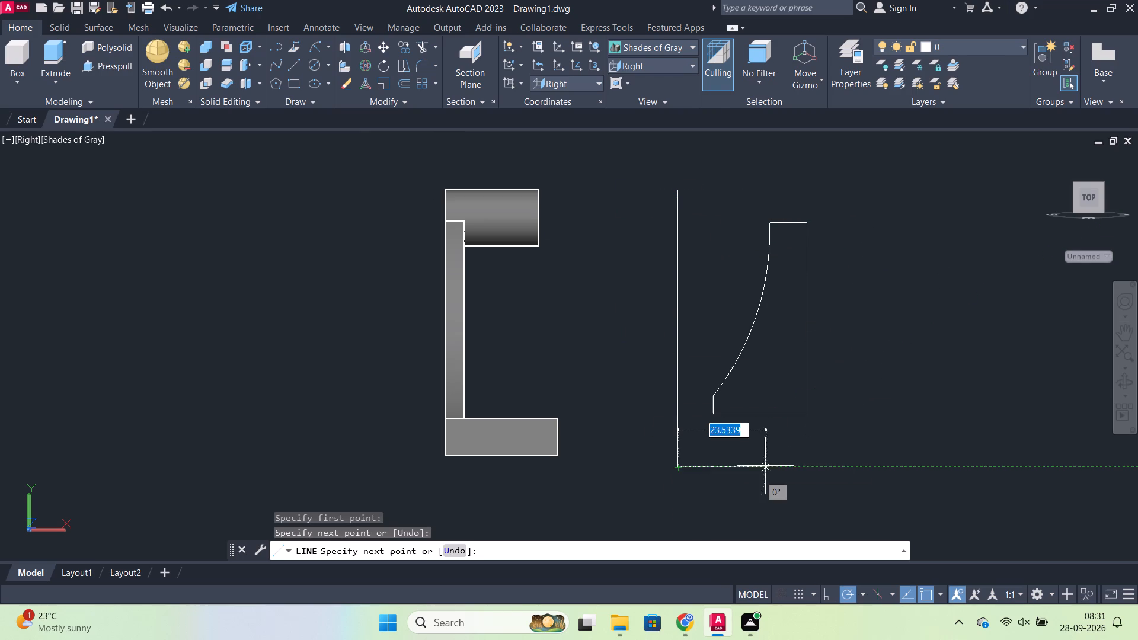
{"action": "key", "text": "Escape"}
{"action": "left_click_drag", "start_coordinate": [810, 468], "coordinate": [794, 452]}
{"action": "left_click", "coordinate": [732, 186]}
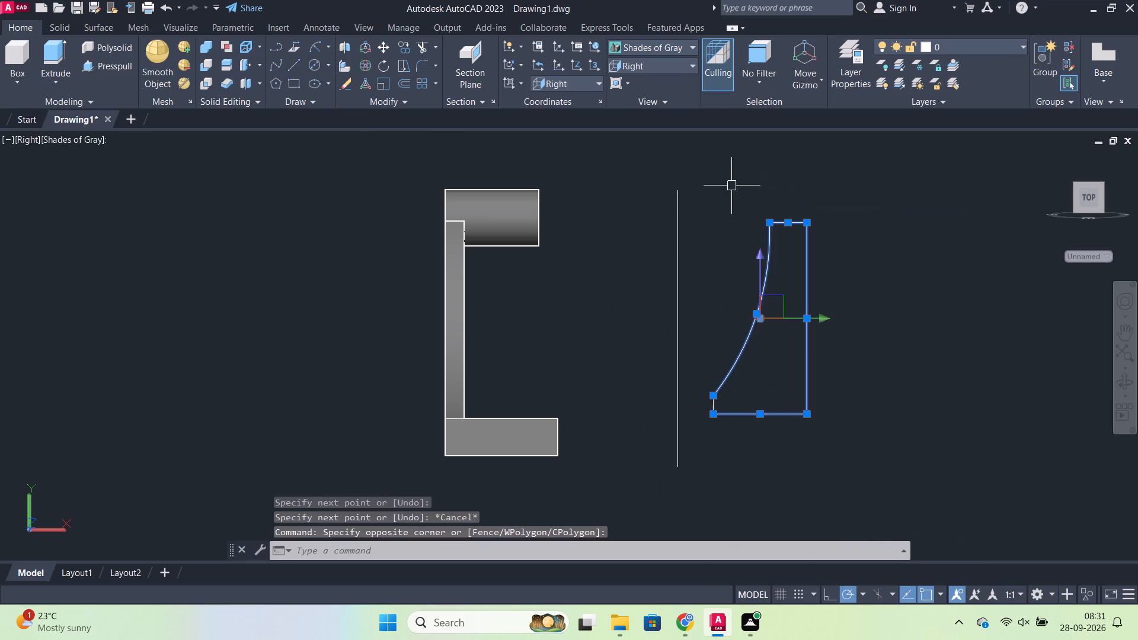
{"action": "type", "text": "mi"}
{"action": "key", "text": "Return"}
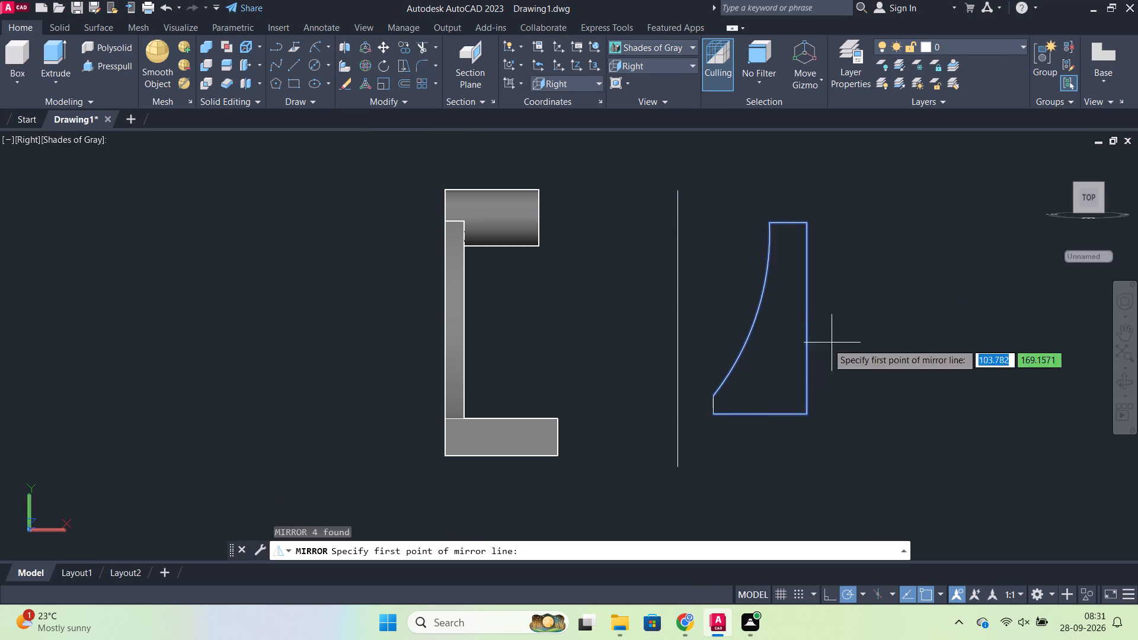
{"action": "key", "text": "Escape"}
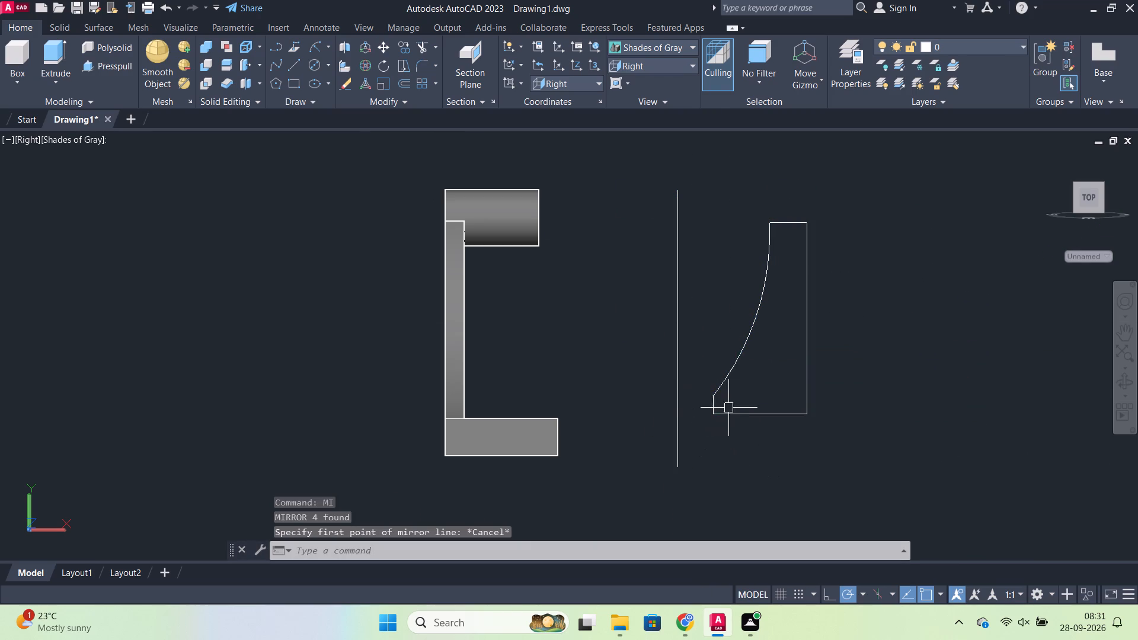
Join the profile's arc and four straight segments into a single polyline.
{"action": "left_click", "coordinate": [714, 401]}
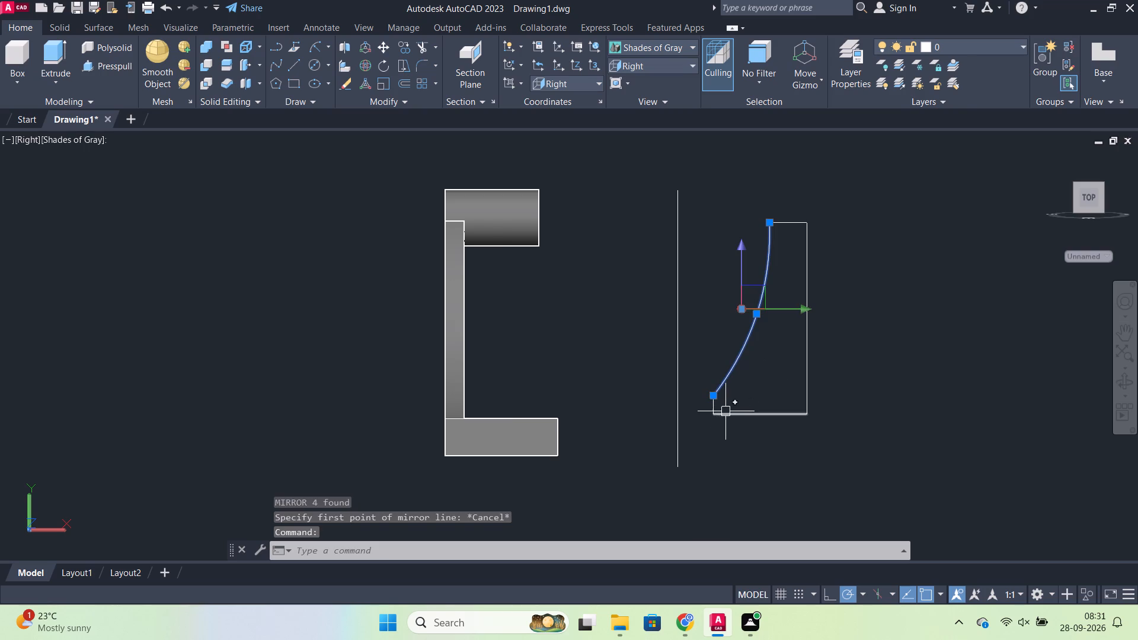
{"action": "left_click", "coordinate": [714, 409]}
{"action": "left_click", "coordinate": [787, 414]}
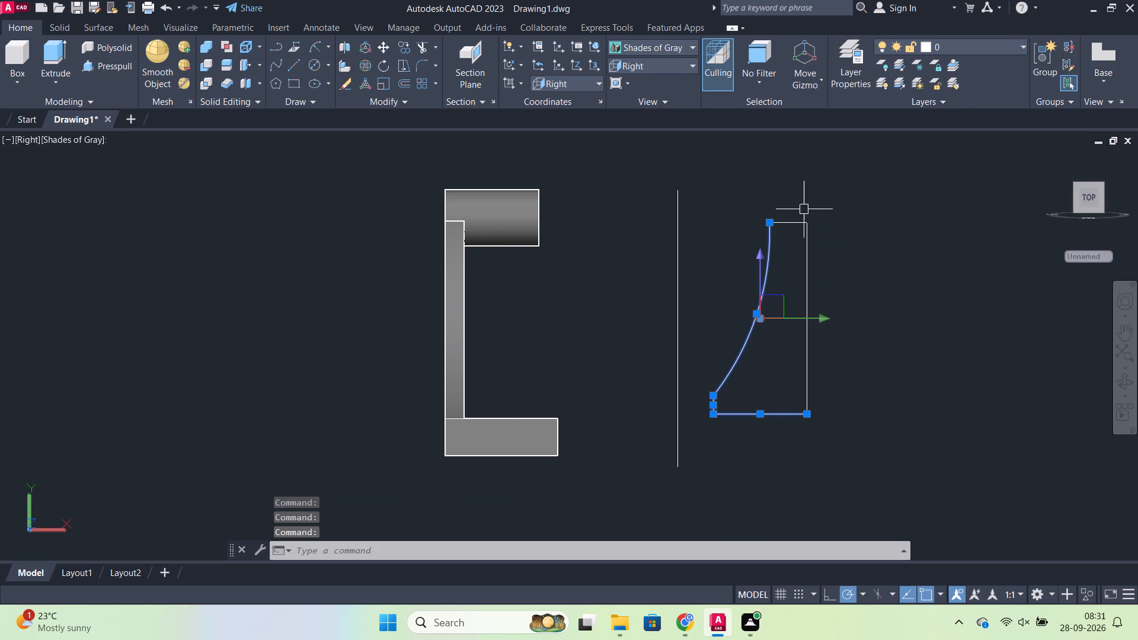
{"action": "left_click", "coordinate": [795, 224]}
{"action": "left_click", "coordinate": [805, 248]}
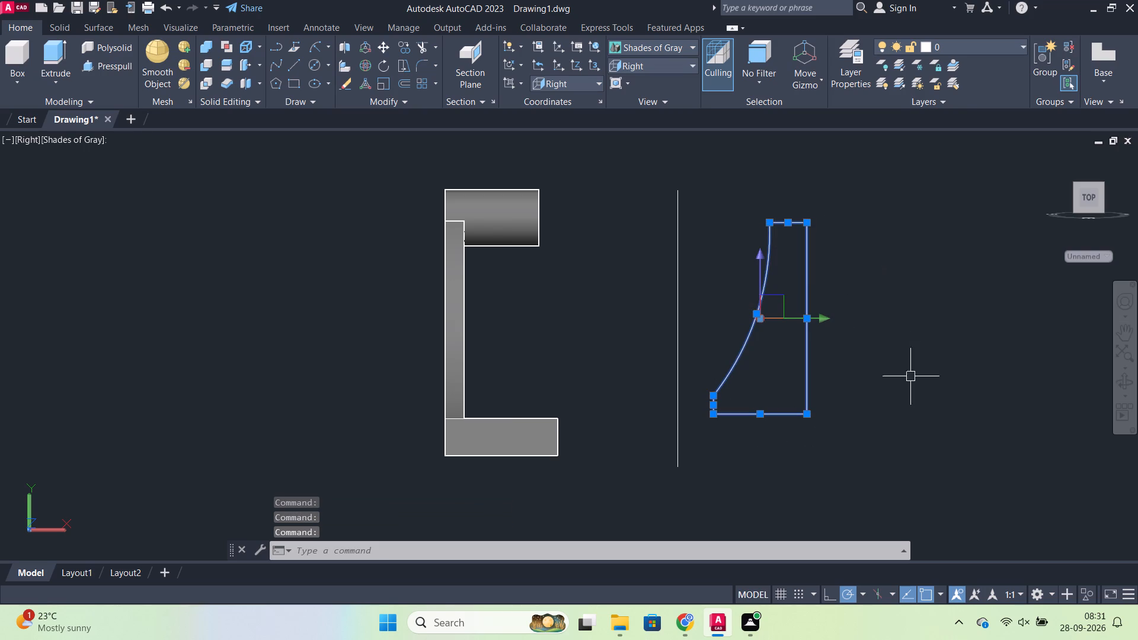
{"action": "key", "text": "j"}
{"action": "key", "text": "Return"}
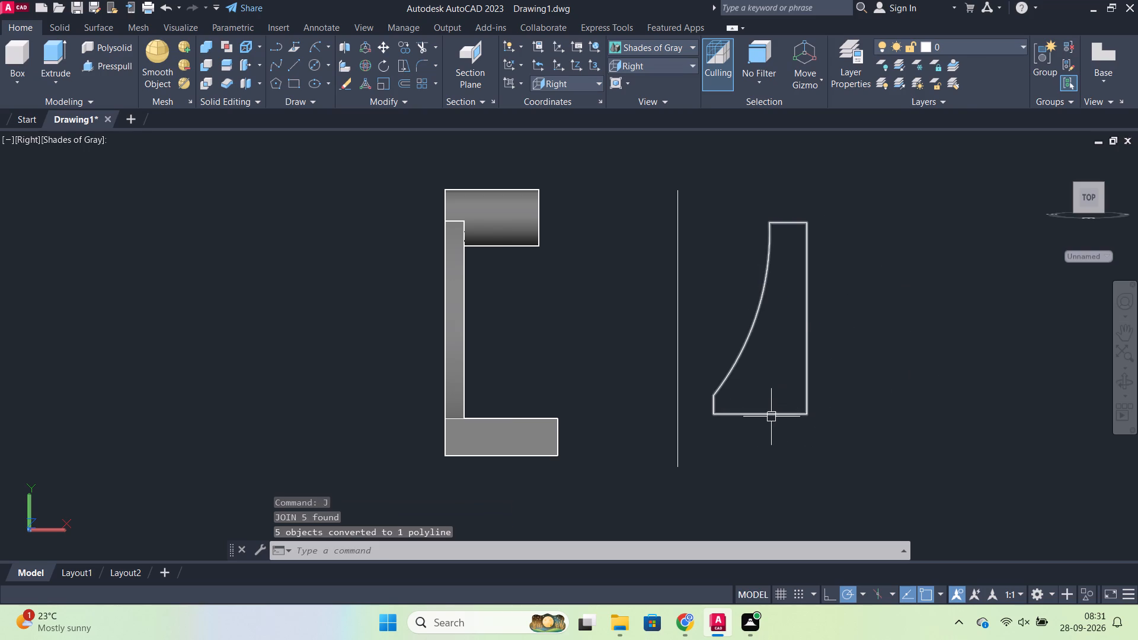
Mirror the joined profile across the vertical line toward the part, keeping the source object.
{"action": "left_click", "coordinate": [772, 417]}
{"action": "type", "text": "mi"}
{"action": "key", "text": "Return"}
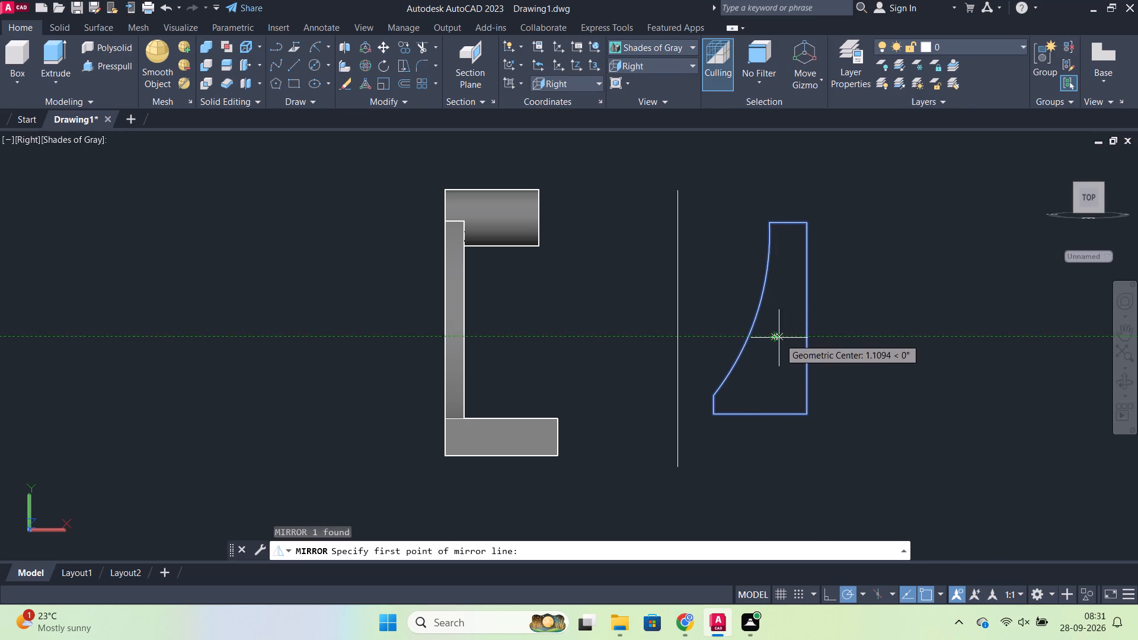
{"action": "key", "text": "Return"}
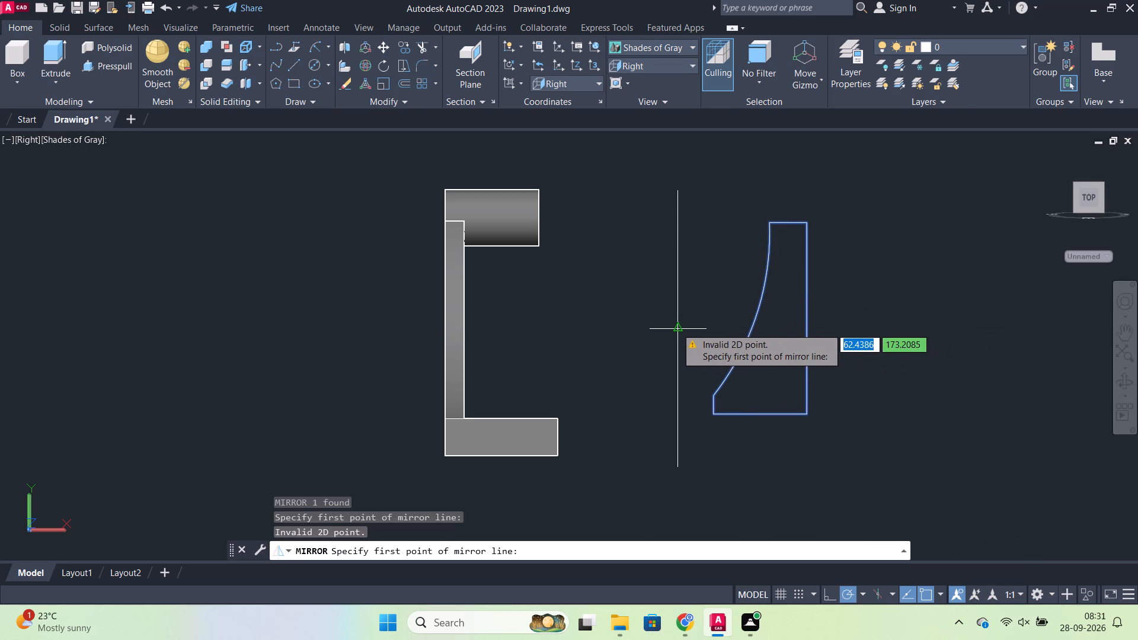
{"action": "left_click", "coordinate": [676, 328]}
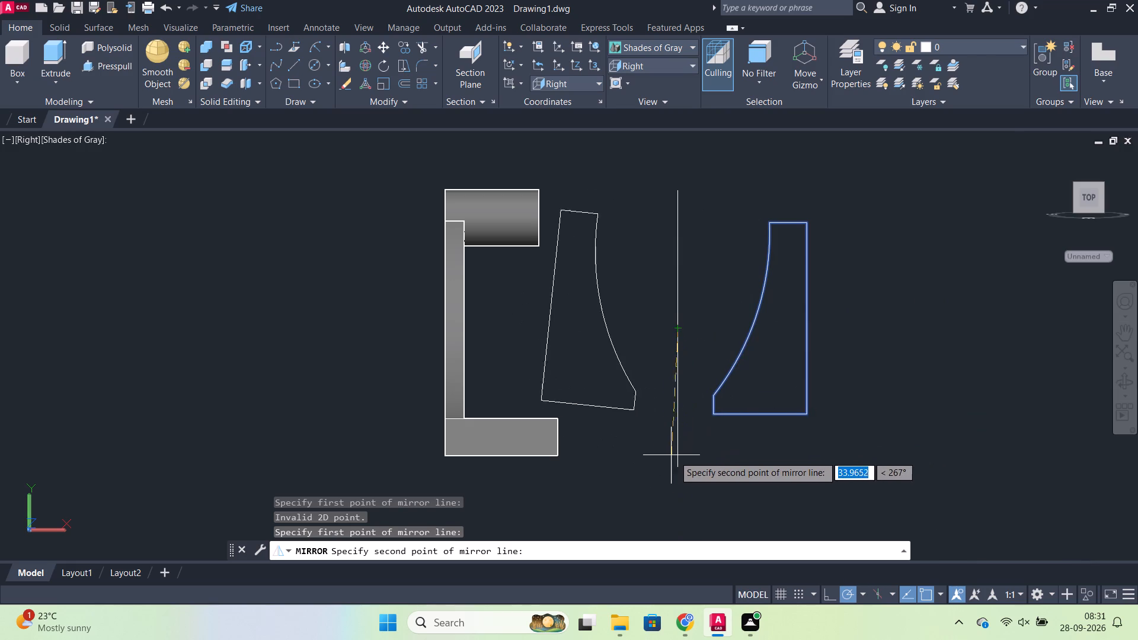
{"action": "left_click", "coordinate": [678, 457]}
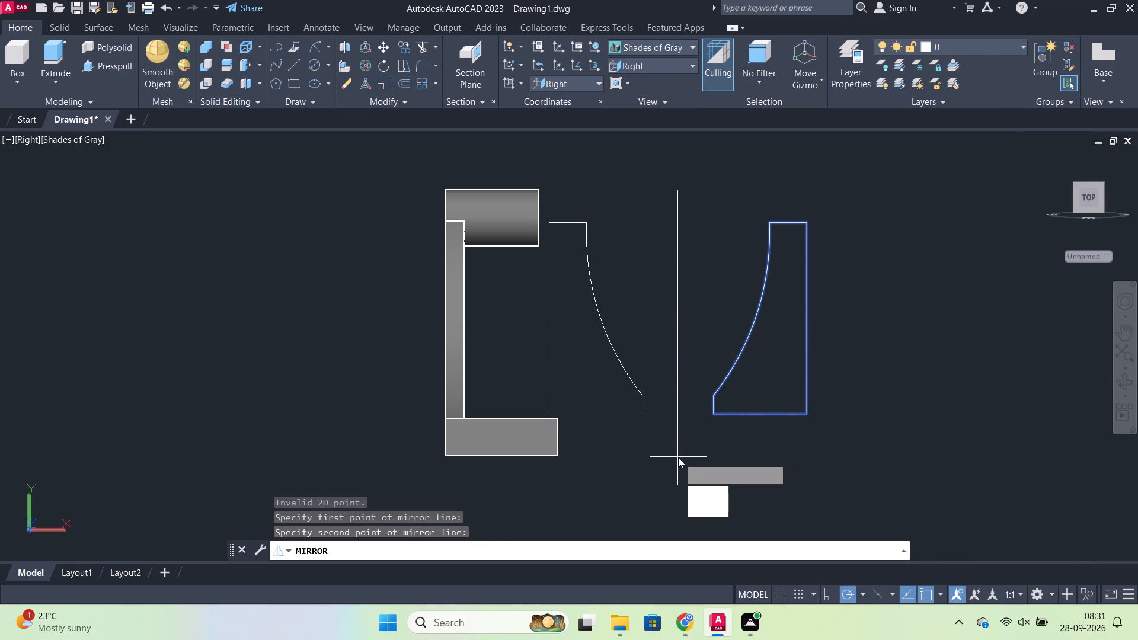
{"action": "left_click_drag", "start_coordinate": [701, 508], "coordinate": [678, 457]}
Erase the original profile and the vertical axis line, keeping only the mirrored profile.
{"action": "left_click_drag", "start_coordinate": [651, 162], "coordinate": [681, 196]}
{"action": "left_click", "coordinate": [872, 477]}
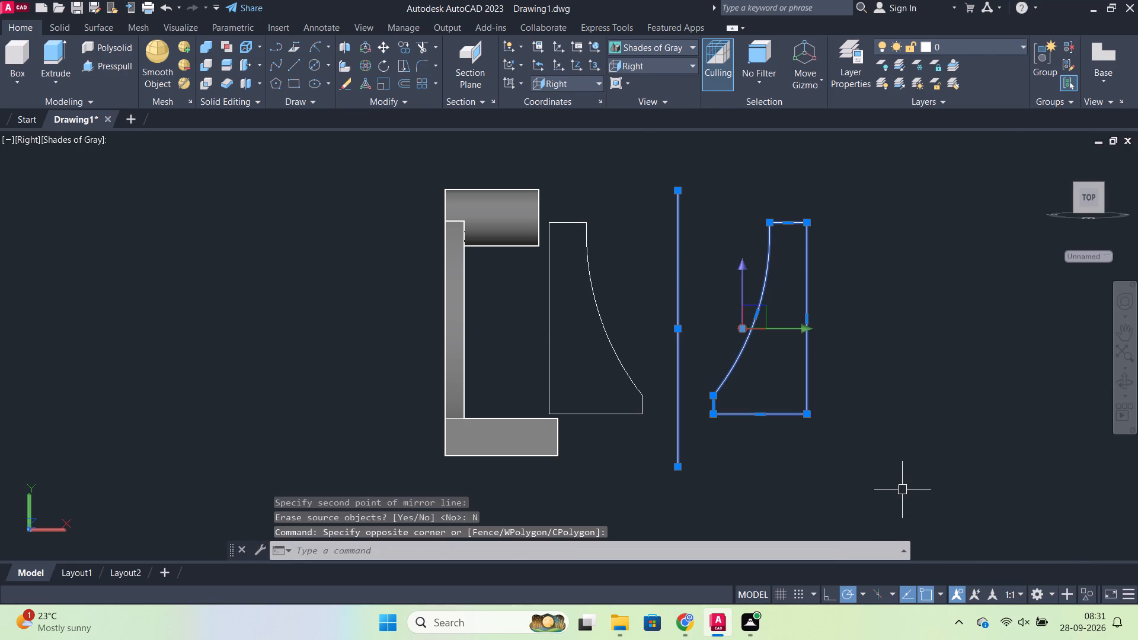
{"action": "key", "text": "e"}
{"action": "key", "text": "Return"}
Set the visual style to 2D Wireframe with the part shown in an angled 3D view.
{"action": "middle_click_drag", "start_coordinate": [792, 379], "coordinate": [725, 409], "text": "shift"}
{"action": "scroll", "coordinate": [725, 407], "scroll_direction": "down", "scroll_amount": 2}
{"action": "middle_click_drag", "start_coordinate": [693, 395], "coordinate": [760, 360]}
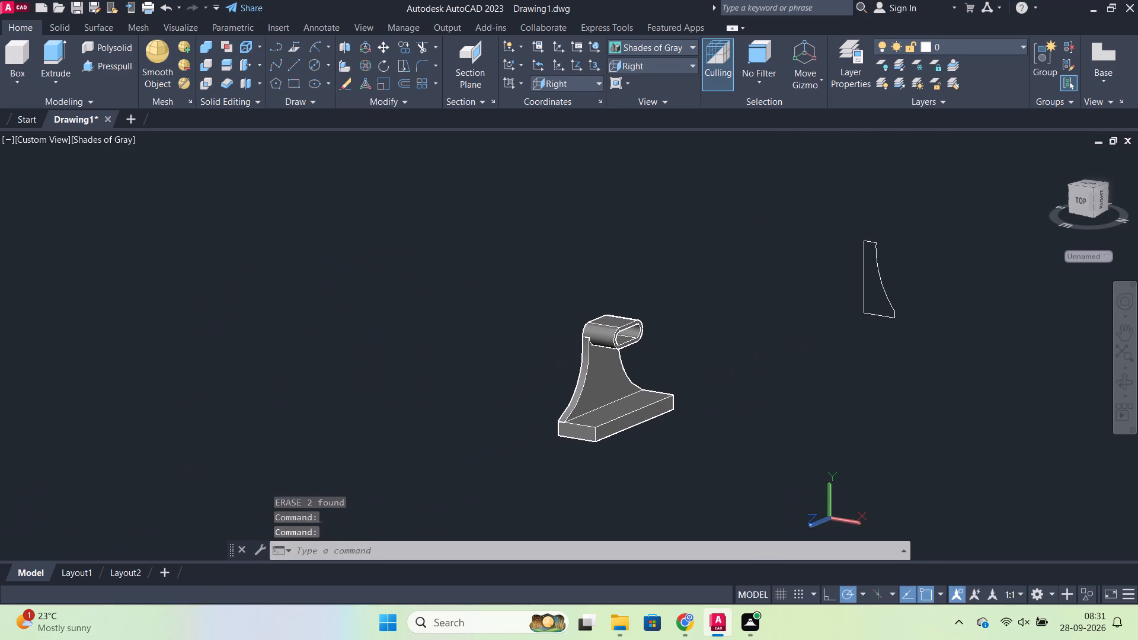
{"action": "scroll", "coordinate": [682, 392], "scroll_direction": "up", "scroll_amount": 2}
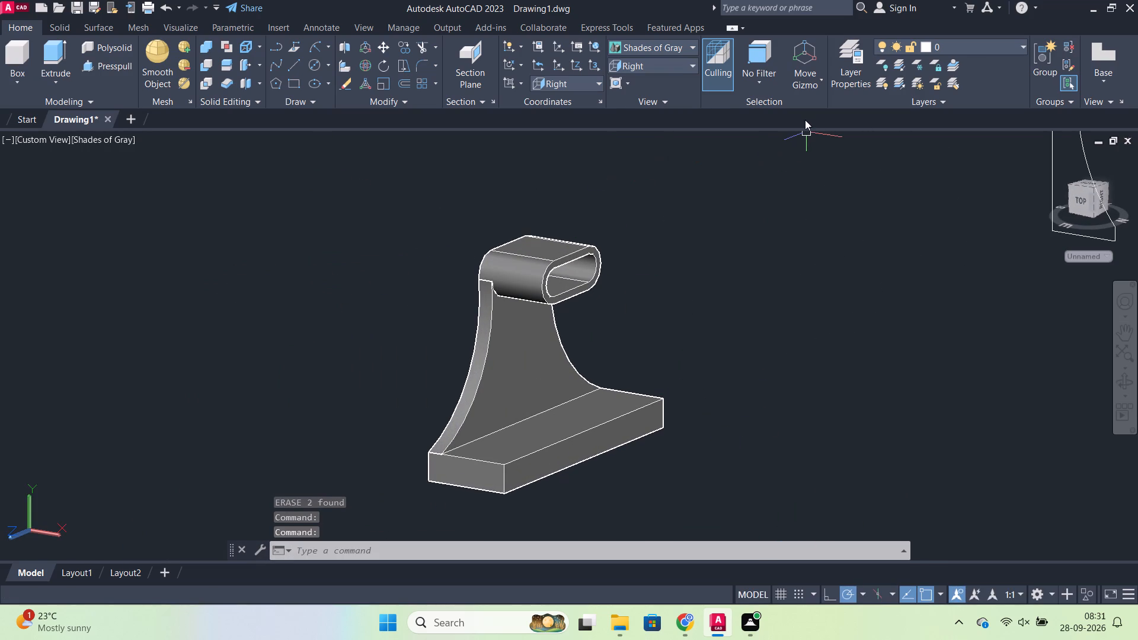
{"action": "left_click", "coordinate": [643, 51]}
{"action": "left_click", "coordinate": [641, 82]}
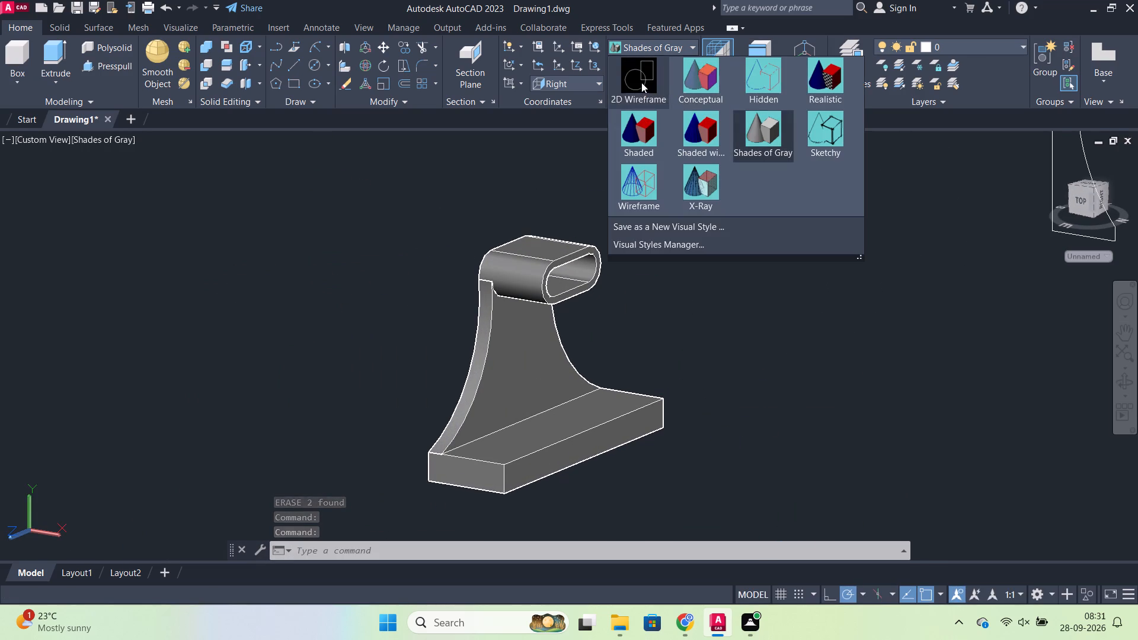
Draw construction lines from the corner where the upright meets the base: 50 units along the upright's foot, and about 75 outward across the base.
{"action": "left_click", "coordinate": [296, 69]}
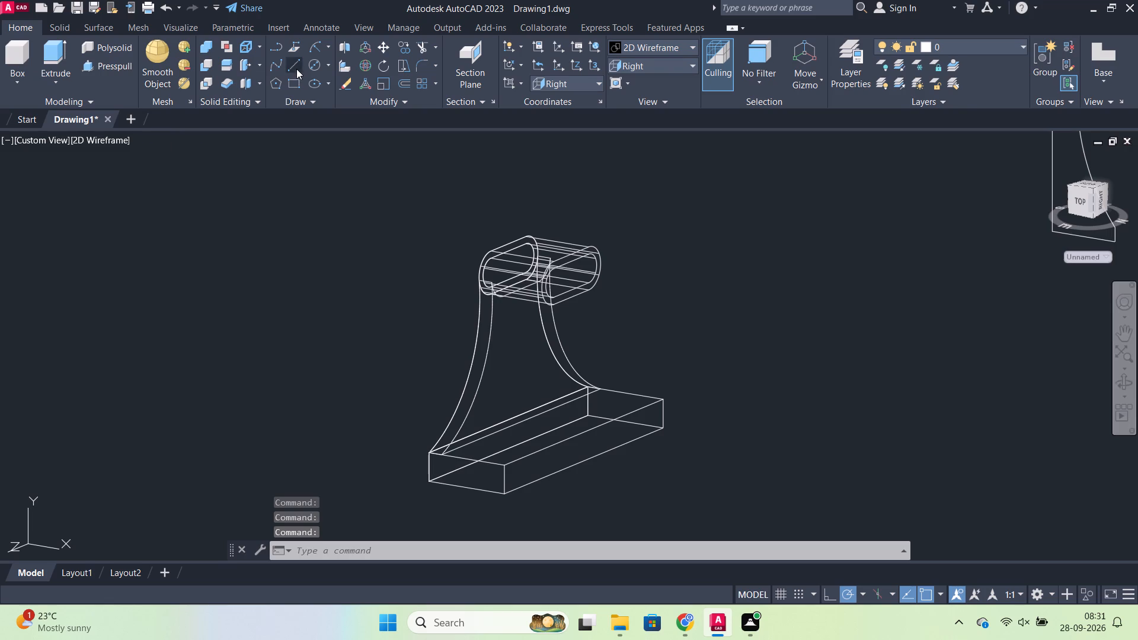
{"action": "scroll", "coordinate": [612, 418], "scroll_direction": "up", "scroll_amount": 1}
{"action": "middle_click_drag", "start_coordinate": [552, 408], "coordinate": [557, 420], "text": "shift"}
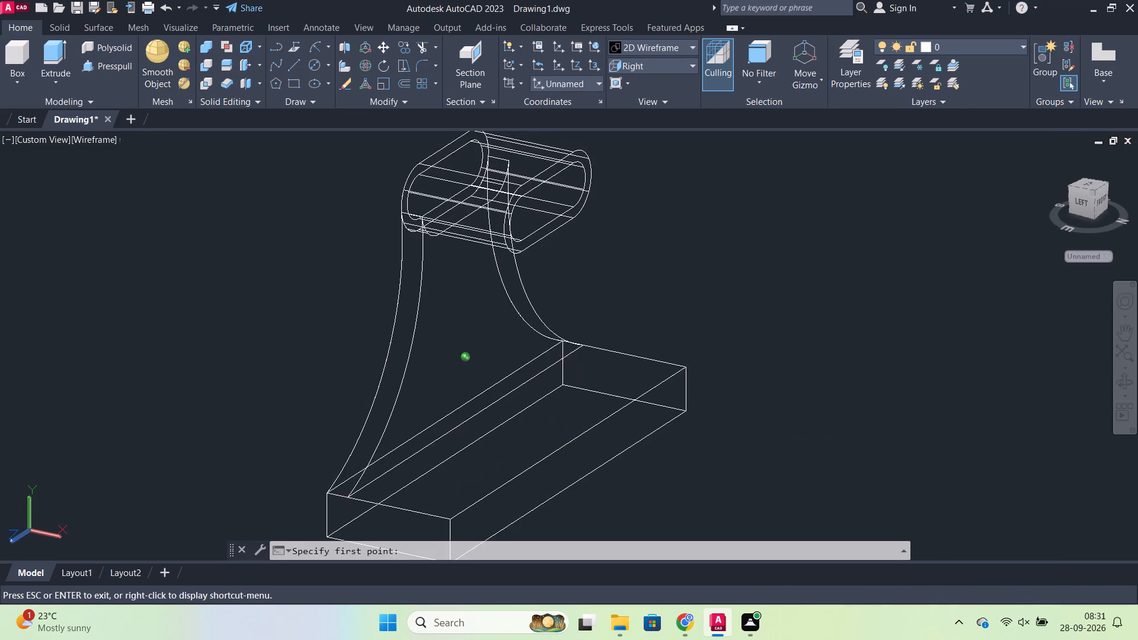
{"action": "middle_click_drag", "start_coordinate": [557, 420], "coordinate": [564, 427], "text": "shift"}
{"action": "scroll", "coordinate": [569, 356], "scroll_direction": "up", "scroll_amount": 1}
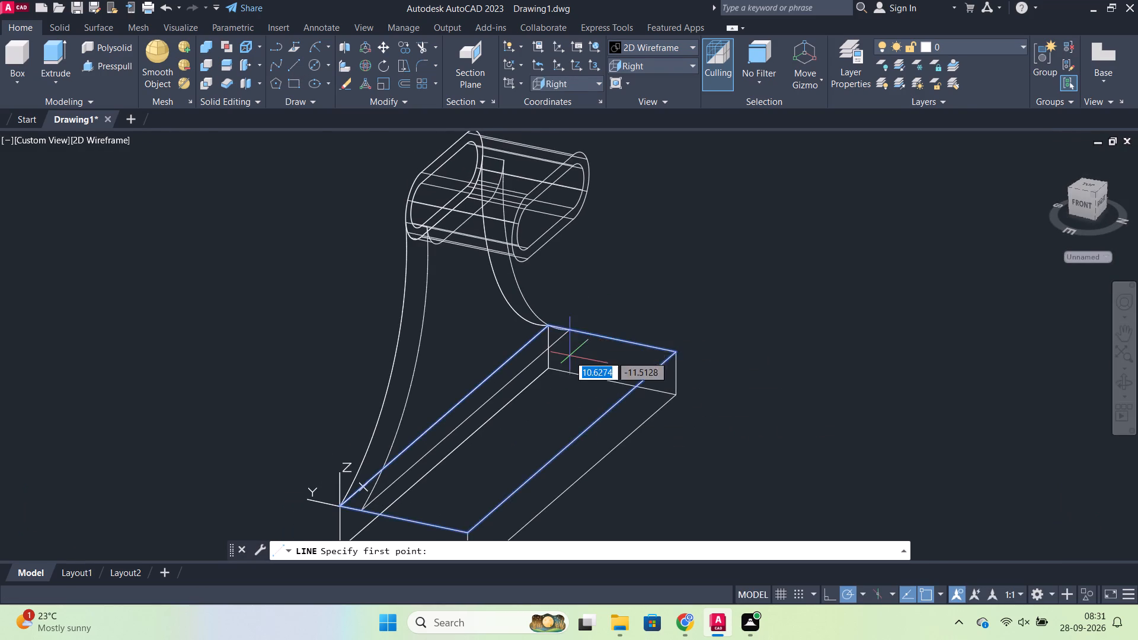
{"action": "scroll", "coordinate": [569, 356], "scroll_direction": "up", "scroll_amount": 1}
{"action": "left_click", "coordinate": [565, 293]}
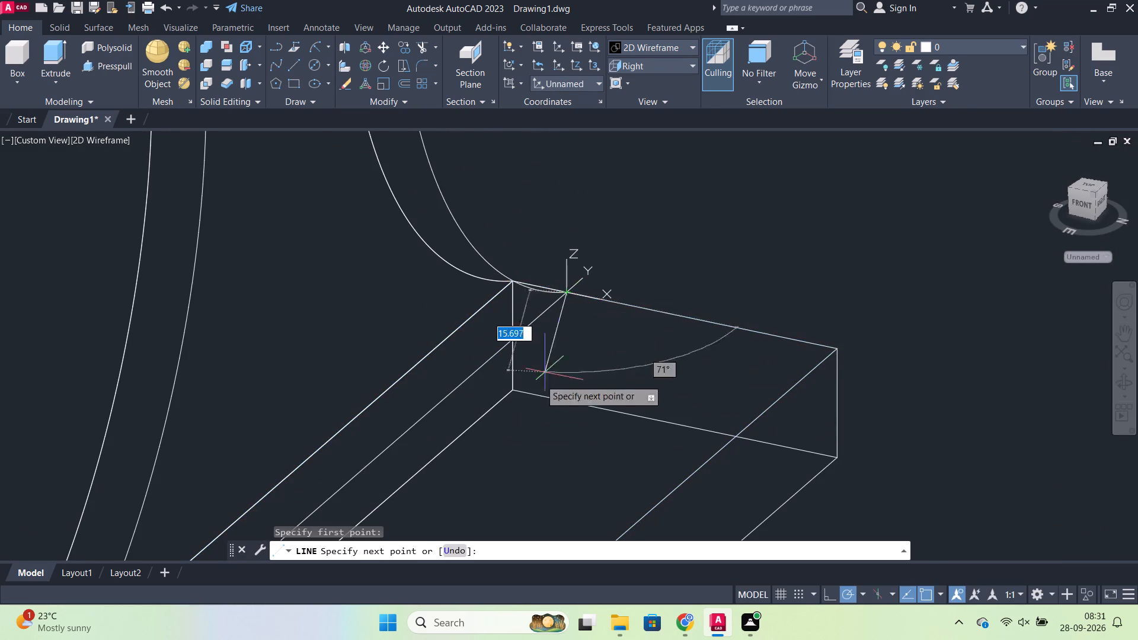
{"action": "scroll", "coordinate": [484, 430], "scroll_direction": "down", "scroll_amount": 2}
{"action": "middle_click_drag", "start_coordinate": [484, 430], "coordinate": [541, 305]}
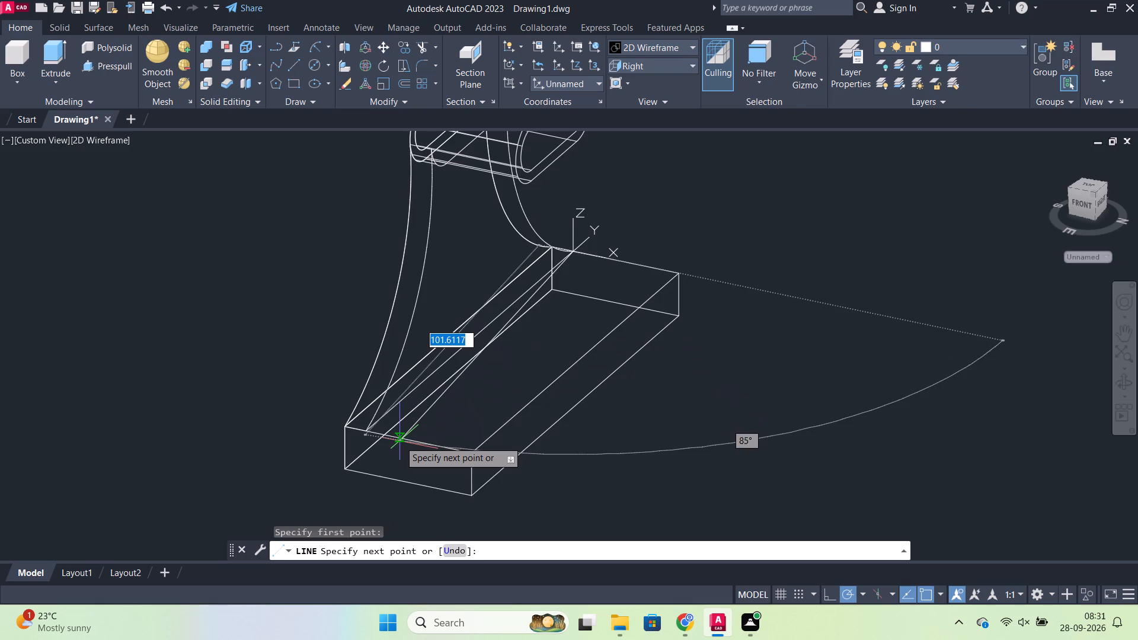
{"action": "scroll", "coordinate": [399, 441], "scroll_direction": "up", "scroll_amount": 1}
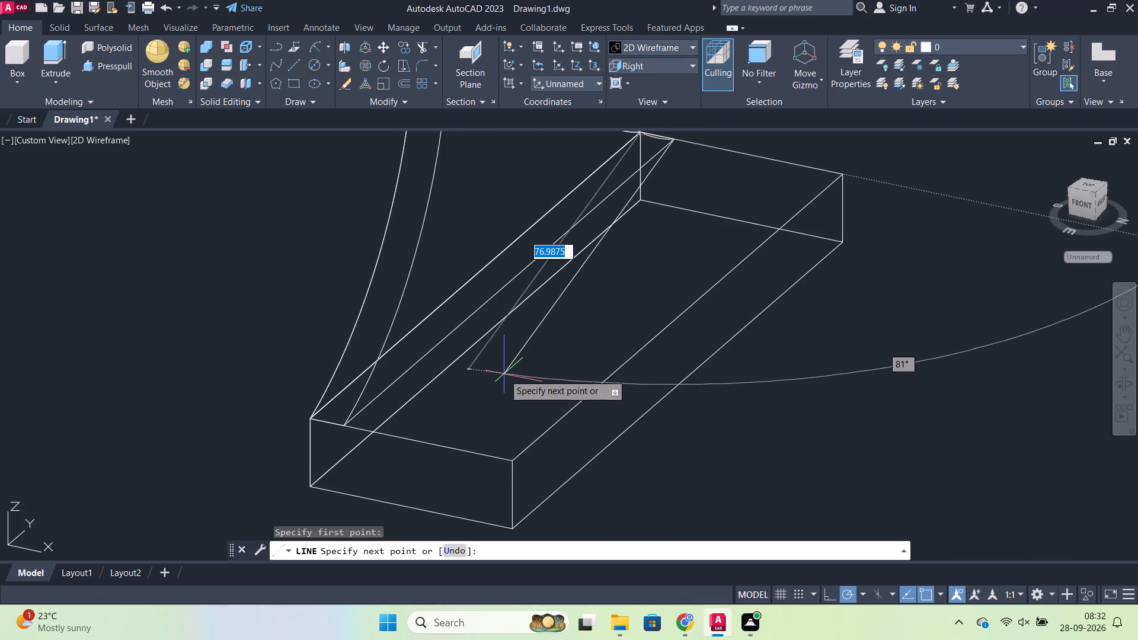
{"action": "scroll", "coordinate": [386, 396], "scroll_direction": "down", "scroll_amount": 2}
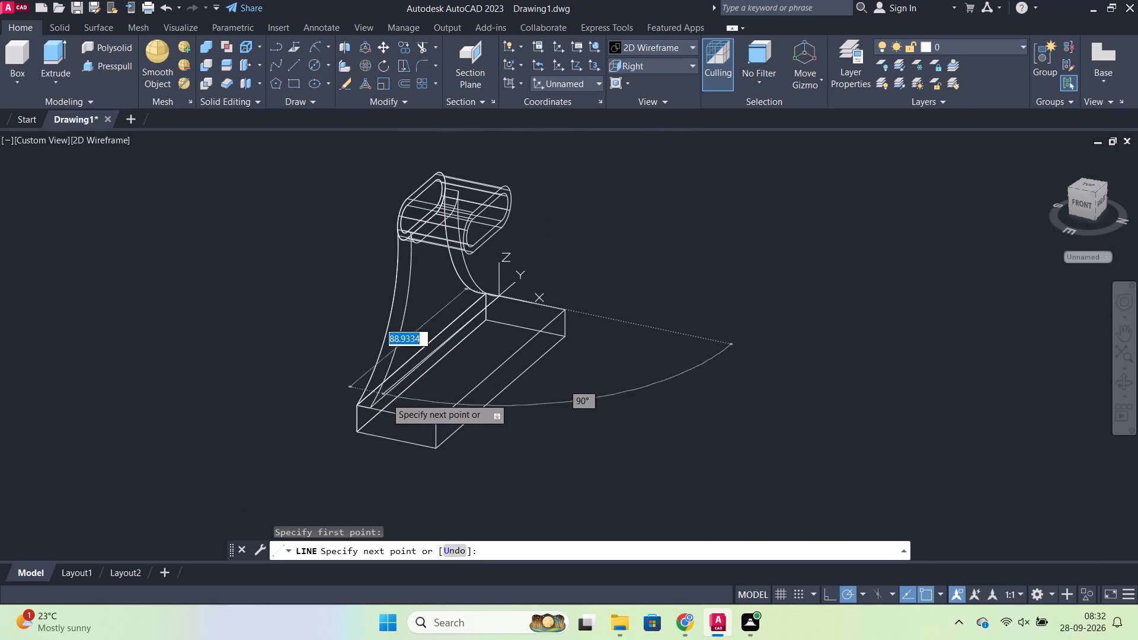
{"action": "scroll", "coordinate": [362, 415], "scroll_direction": "up", "scroll_amount": 1}
{"action": "middle_click_drag", "start_coordinate": [384, 416], "coordinate": [443, 377]}
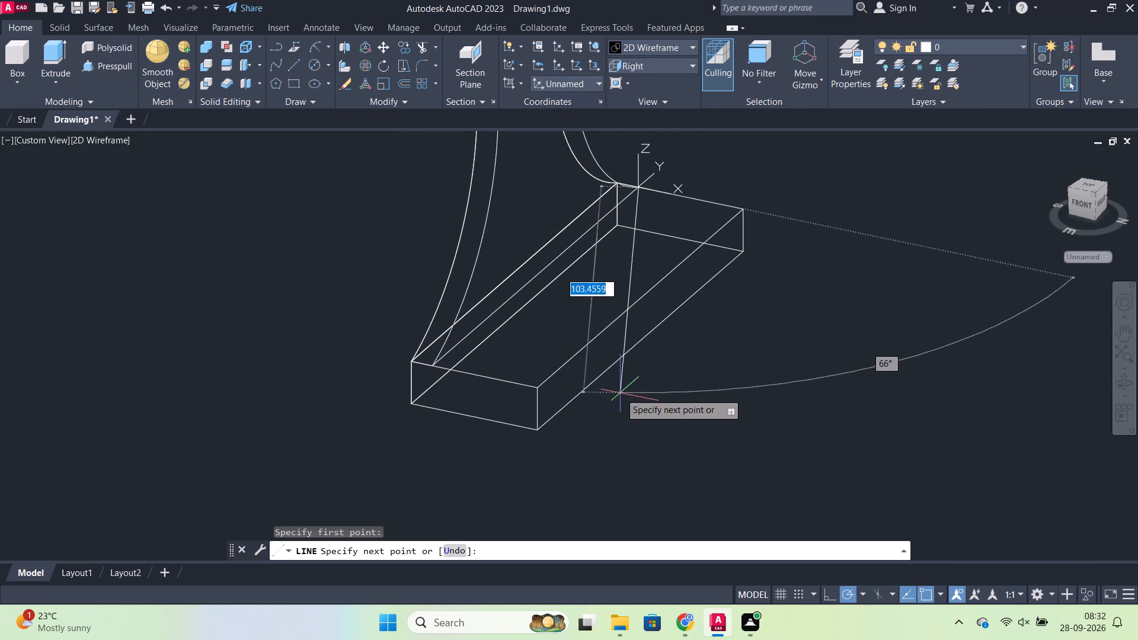
{"action": "middle_click_drag", "start_coordinate": [621, 394], "coordinate": [629, 380], "text": "shift"}
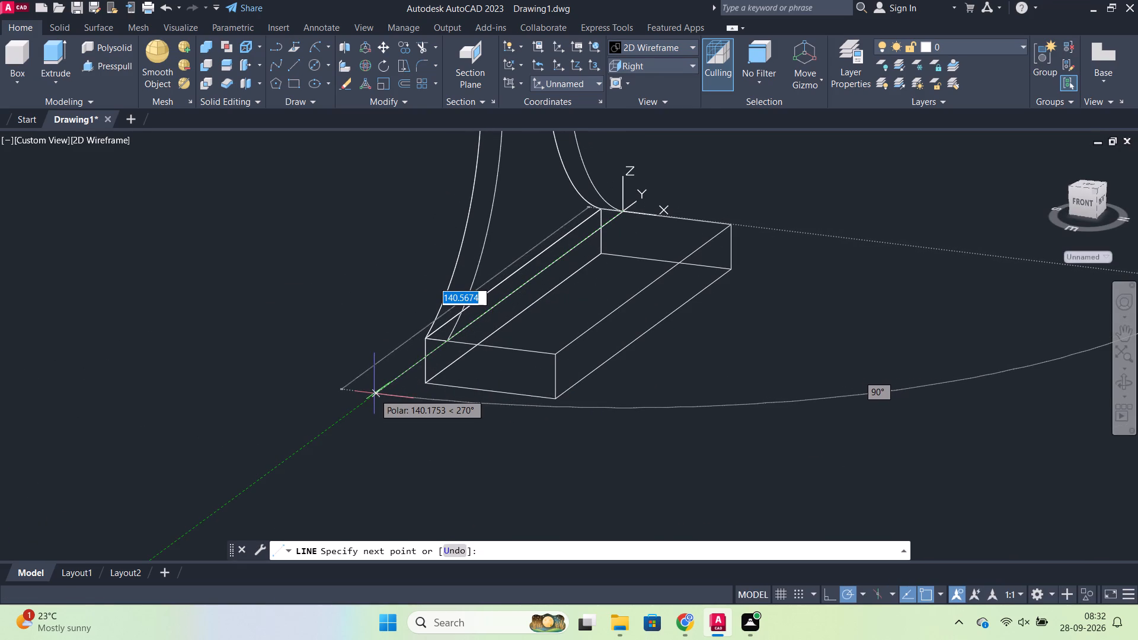
{"action": "type", "text": "50"}
{"action": "key", "text": "Return"}
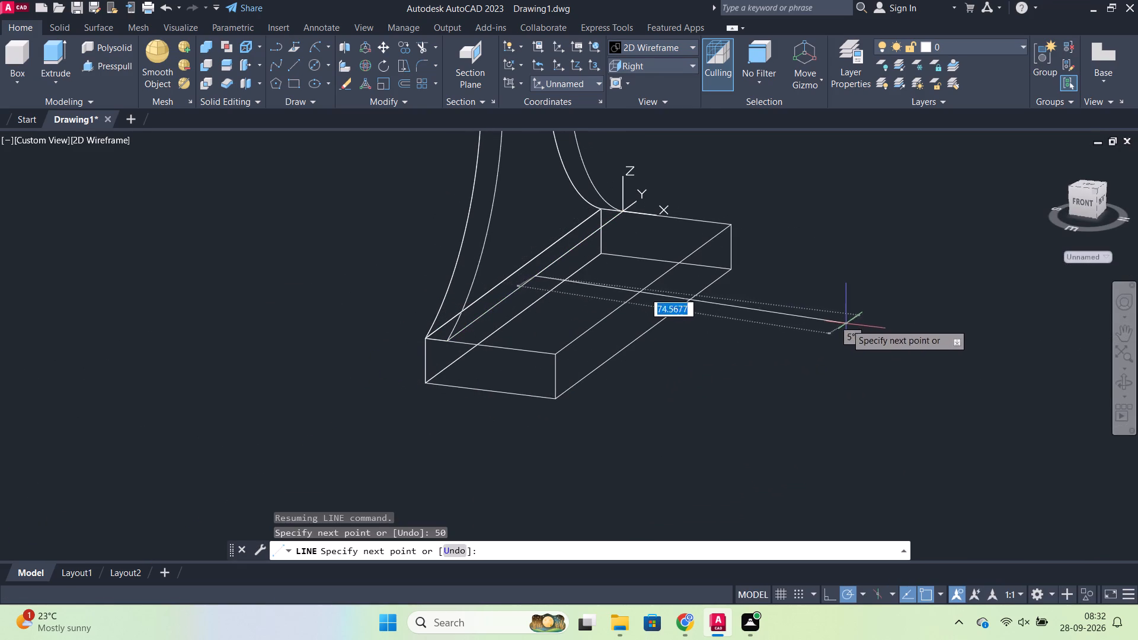
{"action": "left_click", "coordinate": [855, 314]}
{"action": "key", "text": "Escape"}
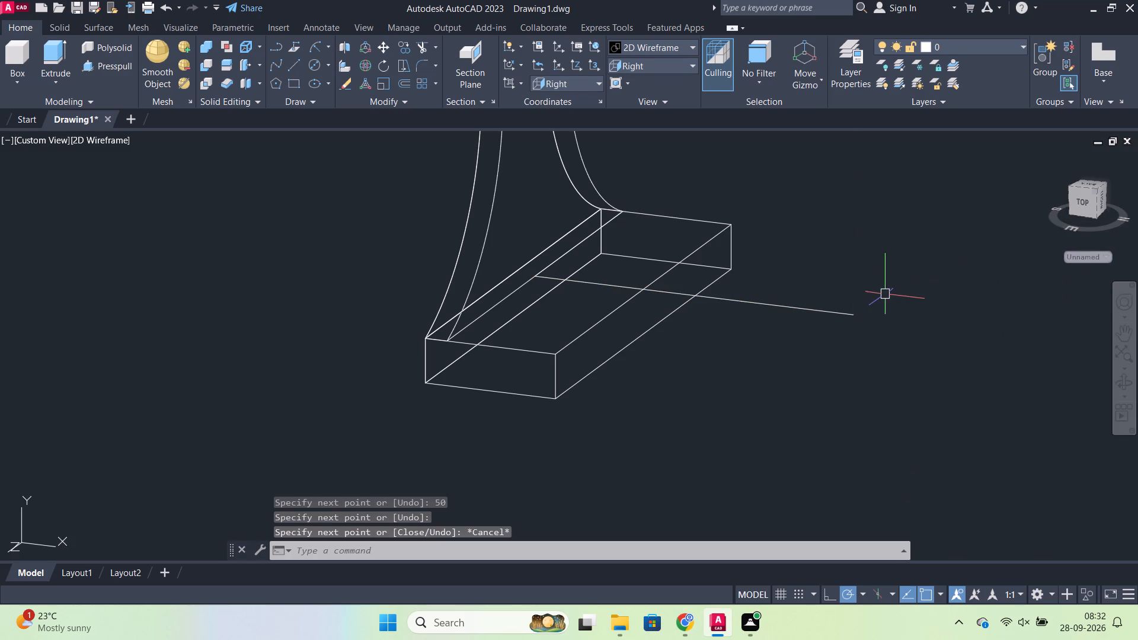
Move the mirrored profile by its lower corner on the straight side to the end of the 50-unit construction line at the upright's foot.
{"action": "middle_click_drag", "start_coordinate": [884, 313], "coordinate": [725, 347]}
{"action": "scroll", "coordinate": [806, 338], "scroll_direction": "down", "scroll_amount": 1}
{"action": "scroll", "coordinate": [865, 341], "scroll_direction": "down", "scroll_amount": 2}
{"action": "left_click", "coordinate": [883, 155]}
{"action": "left_click", "coordinate": [950, 284]}
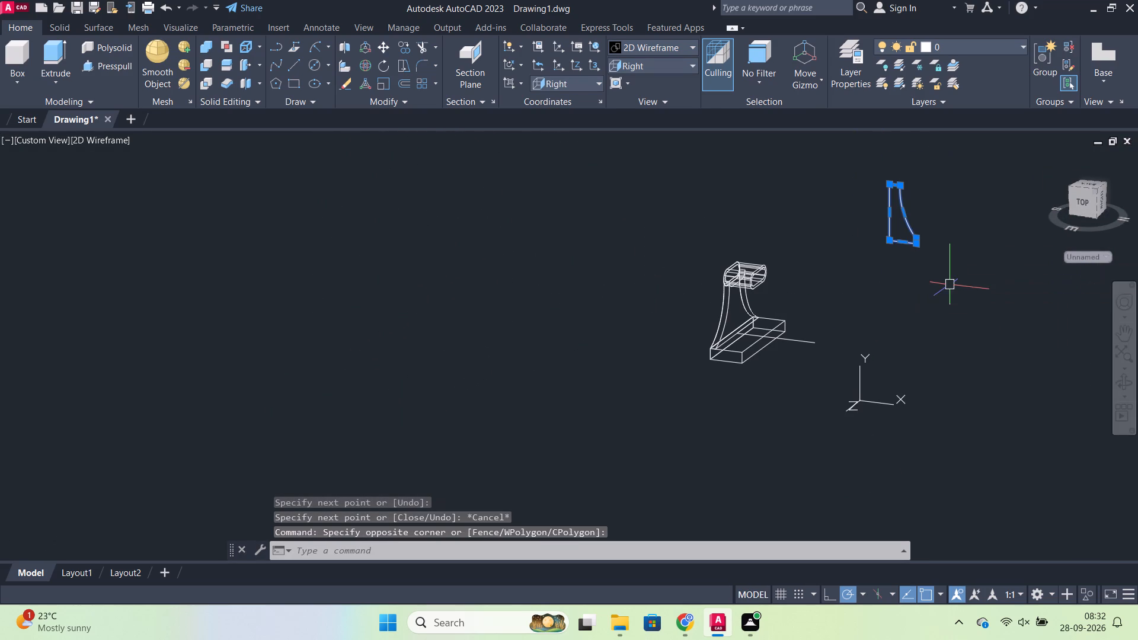
{"action": "key", "text": "m"}
{"action": "key", "text": "Return"}
{"action": "scroll", "coordinate": [900, 245], "scroll_direction": "up", "scroll_amount": 3}
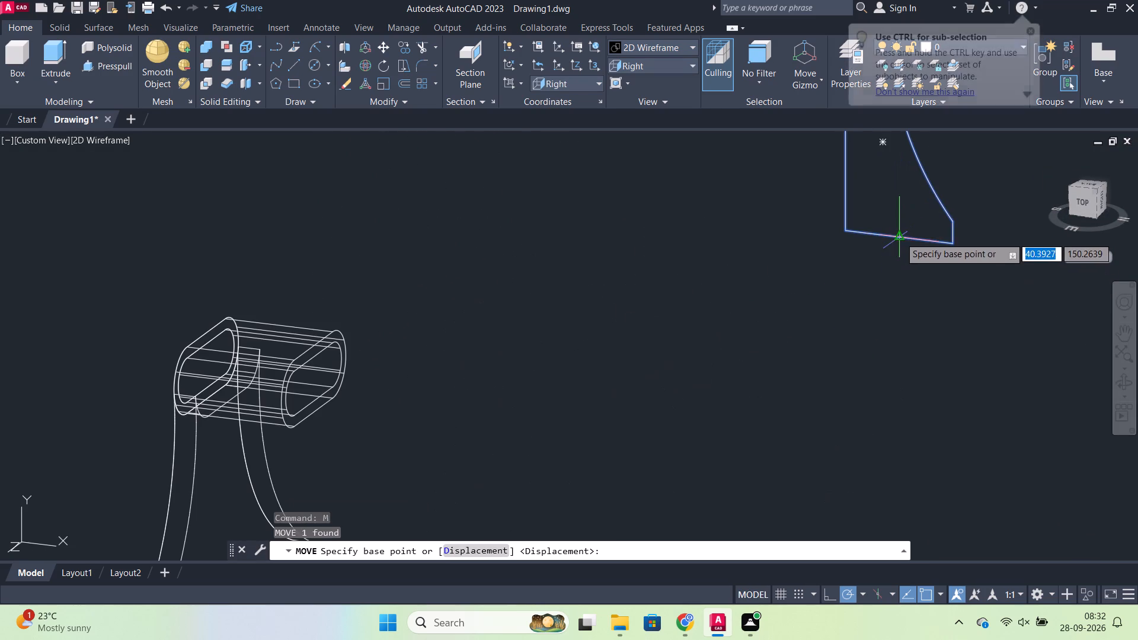
{"action": "left_click", "coordinate": [844, 226]}
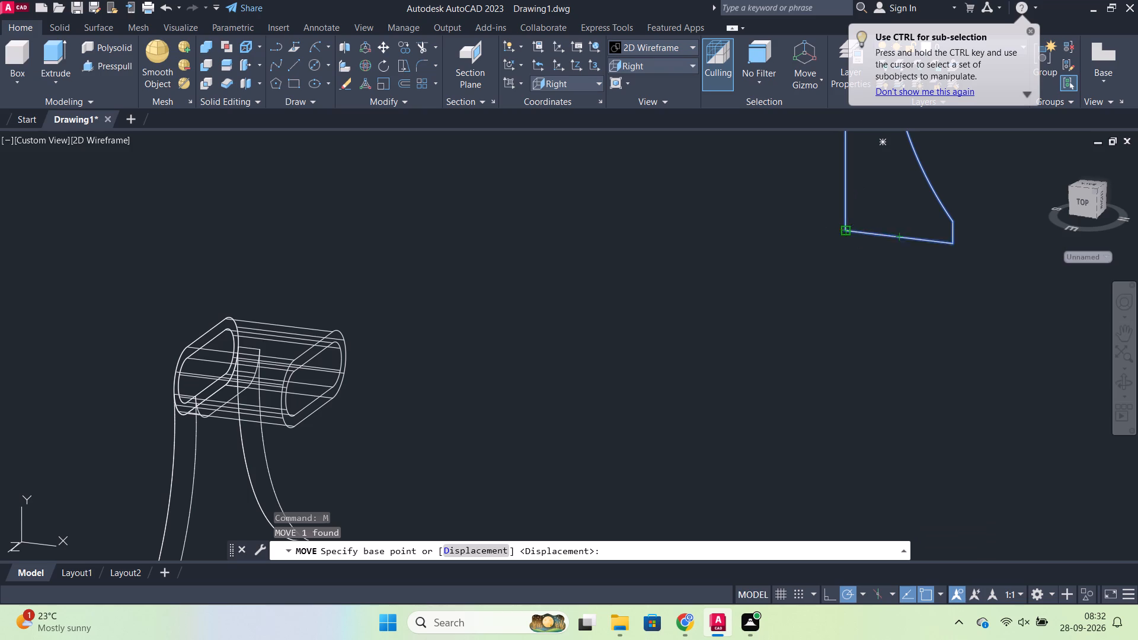
{"action": "scroll", "coordinate": [561, 357], "scroll_direction": "down", "scroll_amount": 2}
{"action": "middle_click_drag", "start_coordinate": [479, 401], "coordinate": [635, 326]}
{"action": "scroll", "coordinate": [567, 407], "scroll_direction": "up", "scroll_amount": 4}
{"action": "middle_click_drag", "start_coordinate": [699, 295], "coordinate": [542, 433]}
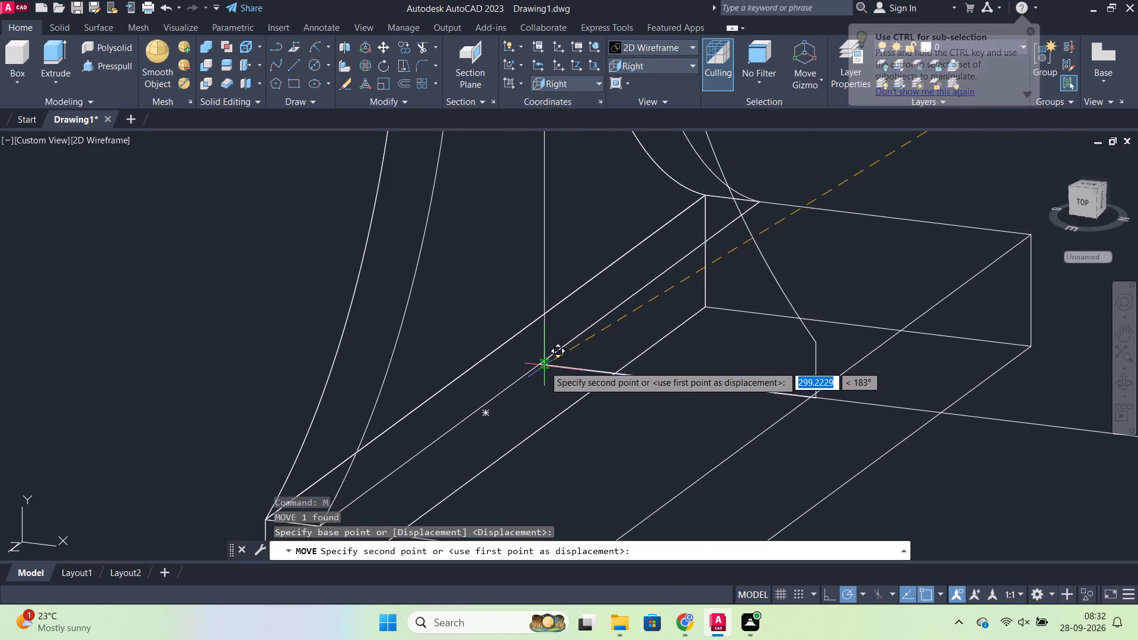
{"action": "left_click", "coordinate": [539, 364]}
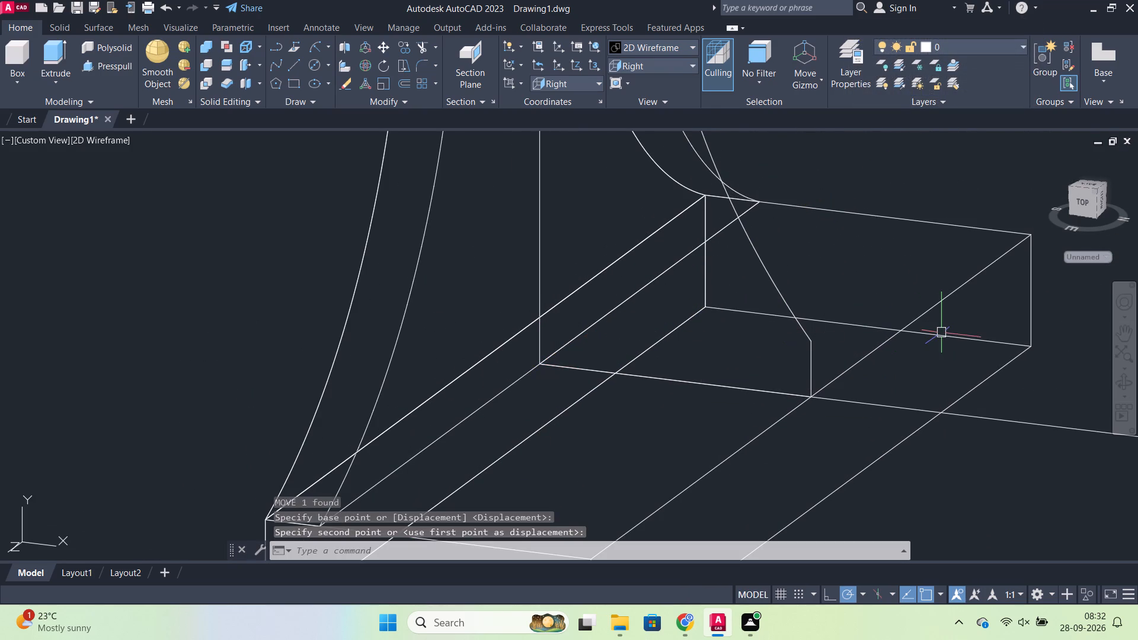
{"action": "key", "text": "Escape"}
Erase the two construction lines along the upright's foot and across the base.
{"action": "left_click", "coordinate": [728, 231]}
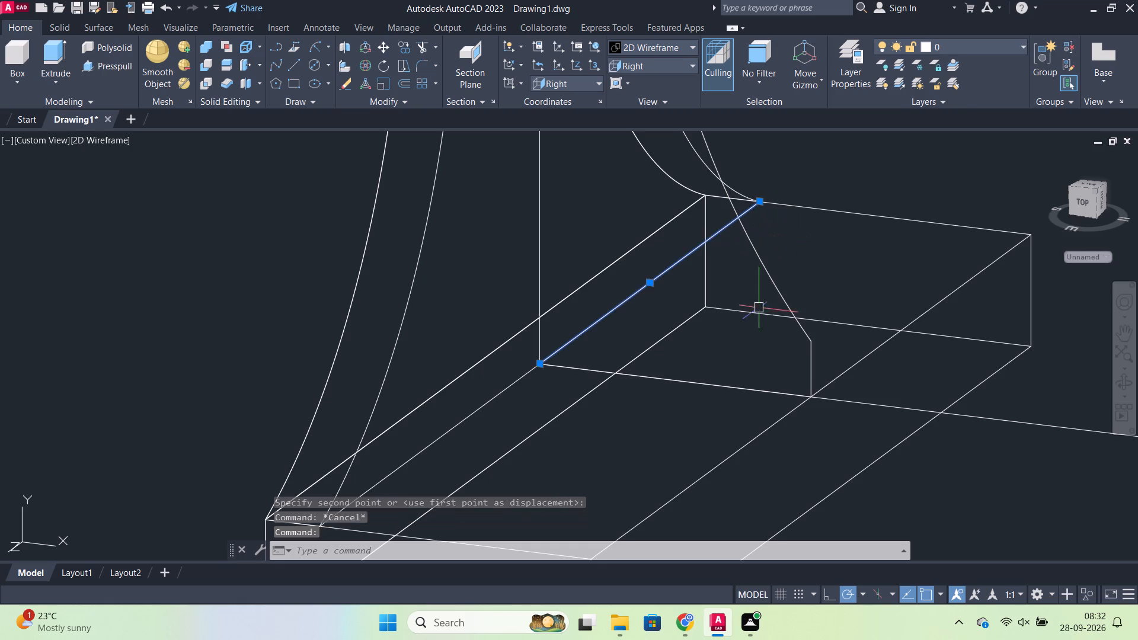
{"action": "left_click", "coordinate": [855, 404]}
{"action": "key", "text": "e"}
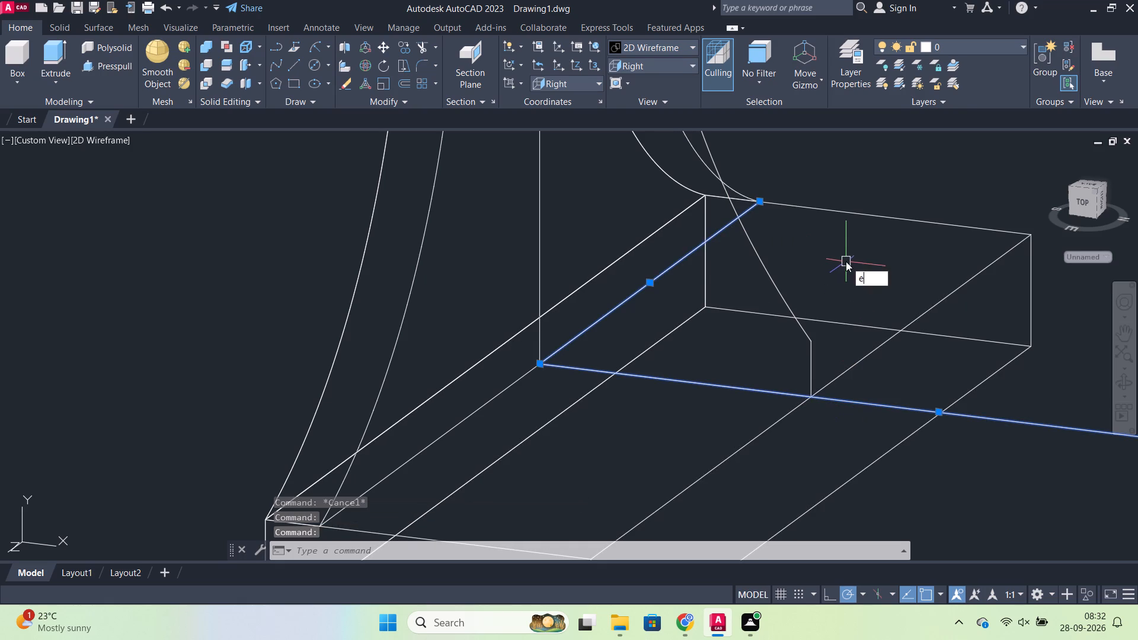
{"action": "key", "text": "Return"}
Set the visual style to Shades of Gray.
{"action": "scroll", "coordinate": [846, 261], "scroll_direction": "down", "scroll_amount": 2}
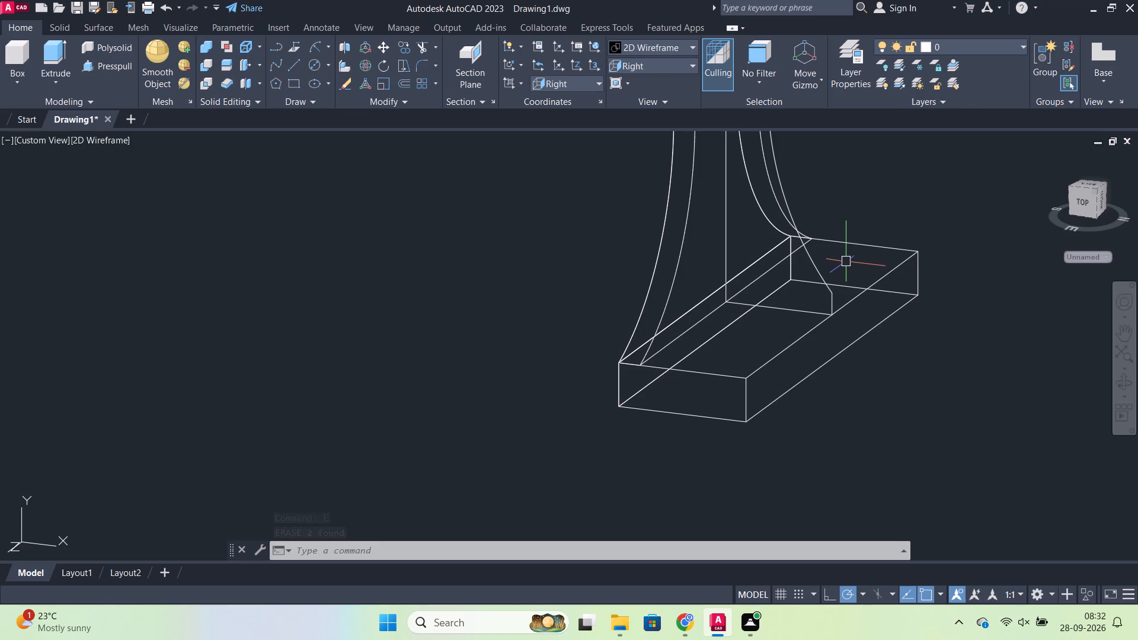
{"action": "scroll", "coordinate": [874, 236], "scroll_direction": "down", "scroll_amount": 1}
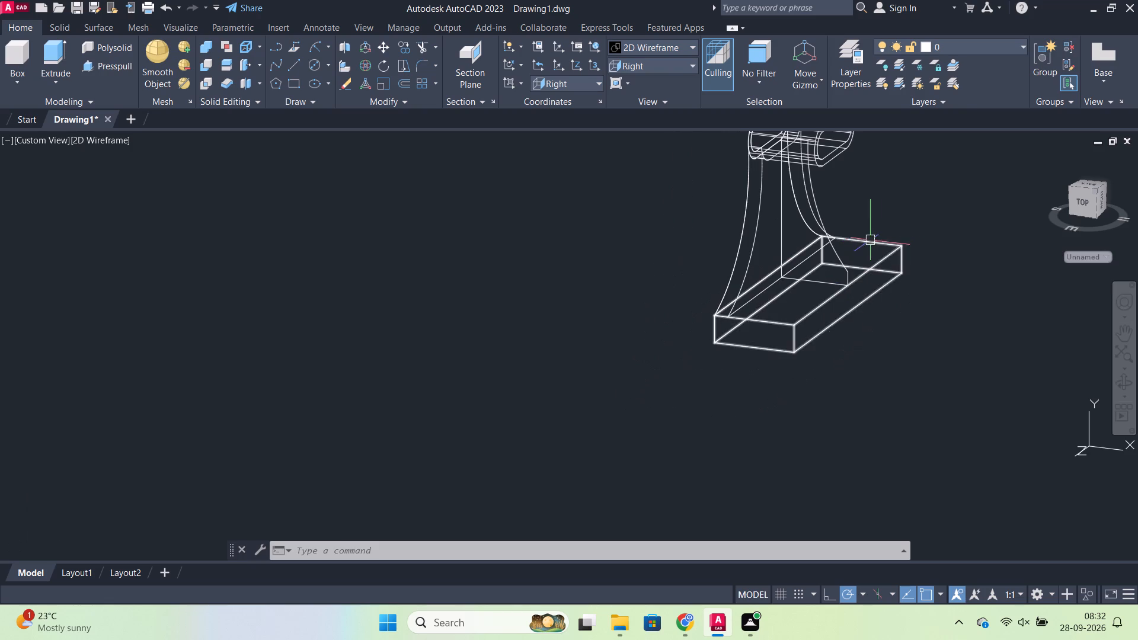
{"action": "middle_click_drag", "start_coordinate": [829, 256], "coordinate": [652, 326]}
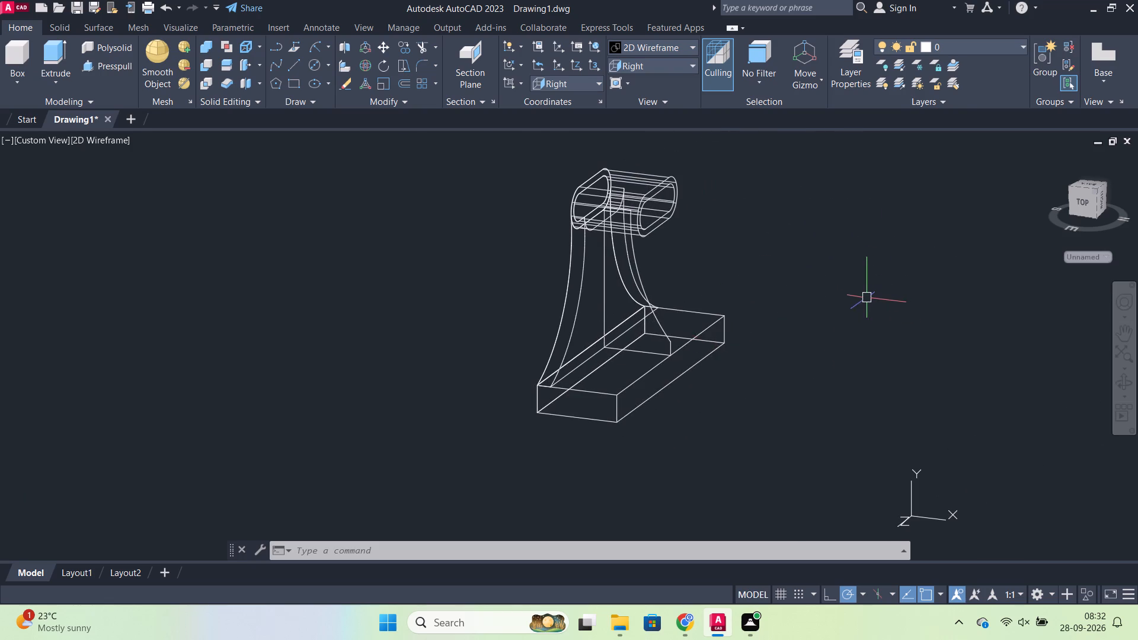
{"action": "scroll", "coordinate": [865, 297], "scroll_direction": "up", "scroll_amount": 1}
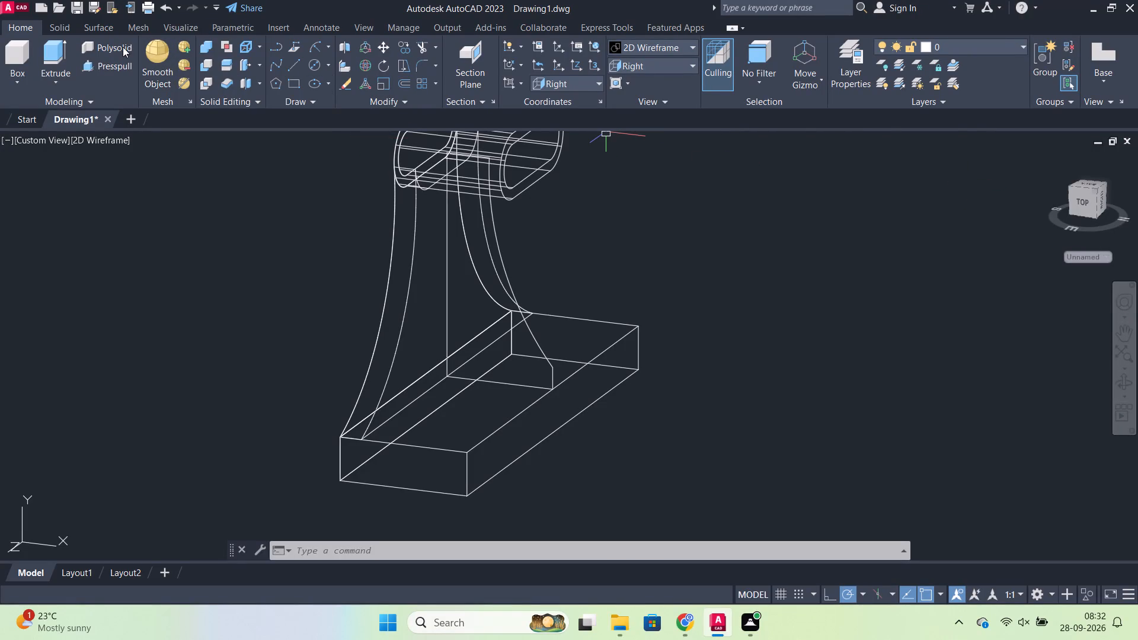
{"action": "left_click", "coordinate": [661, 50]}
{"action": "left_click", "coordinate": [767, 132]}
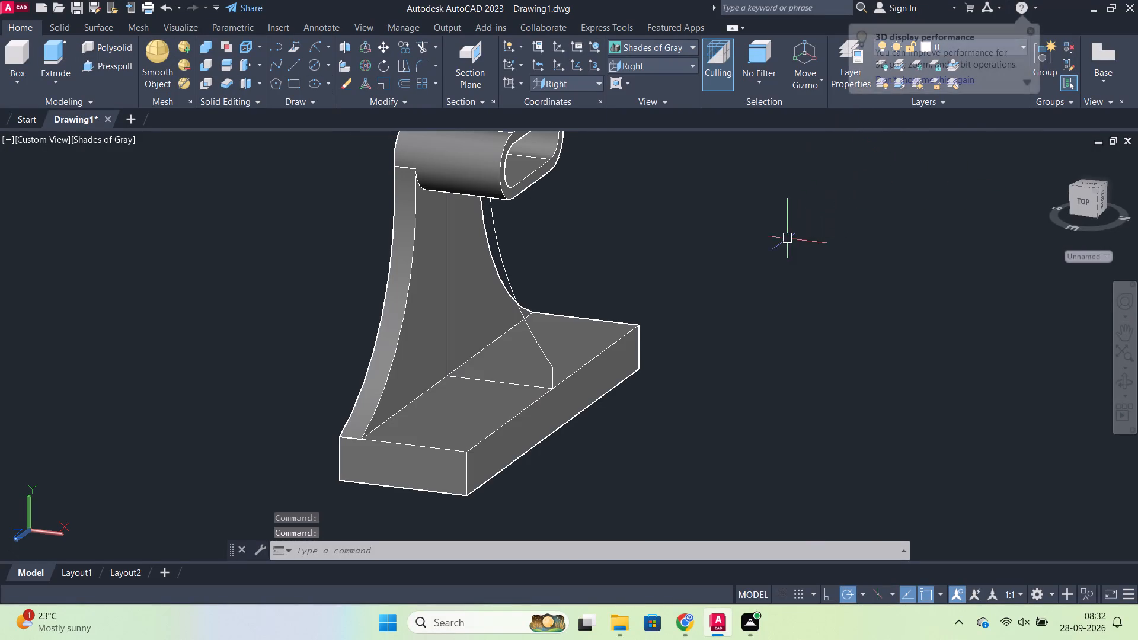
Presspull the arc-sided profile into a rib, extending it 5 units to each side of its plane.
{"action": "left_click", "coordinate": [116, 66]}
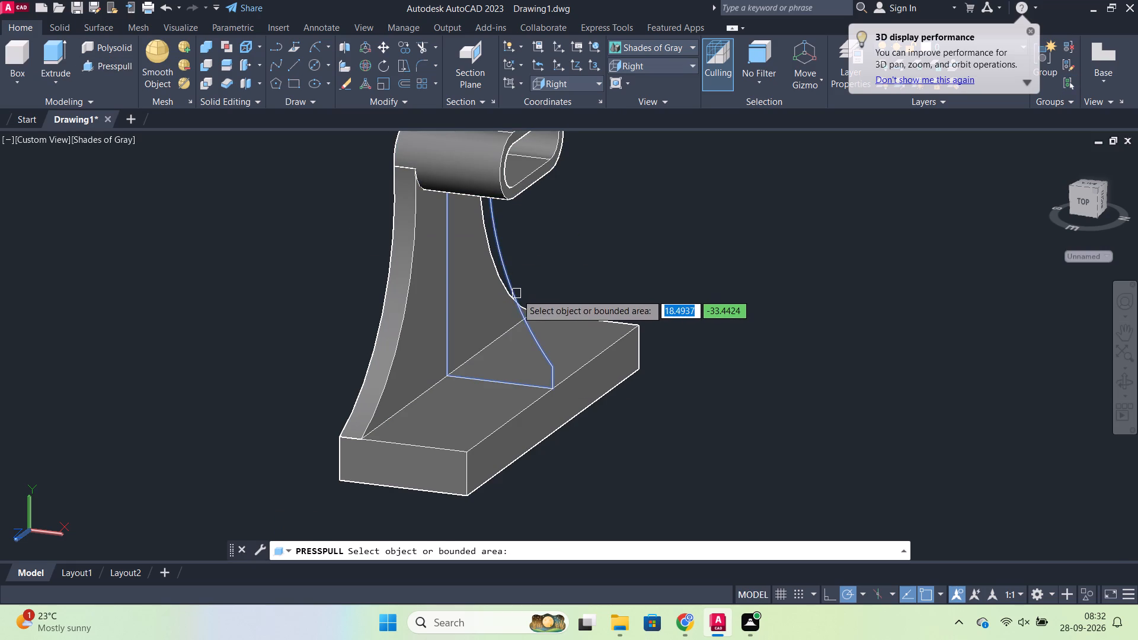
{"action": "left_click", "coordinate": [517, 294]}
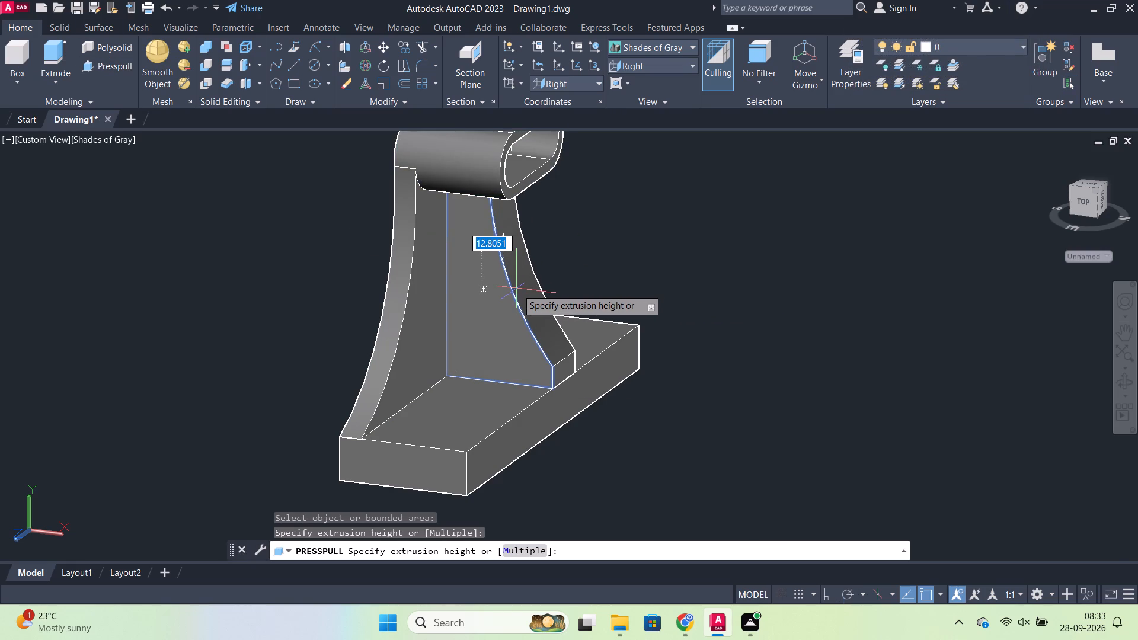
{"action": "key", "text": "5"}
{"action": "key", "text": "Return"}
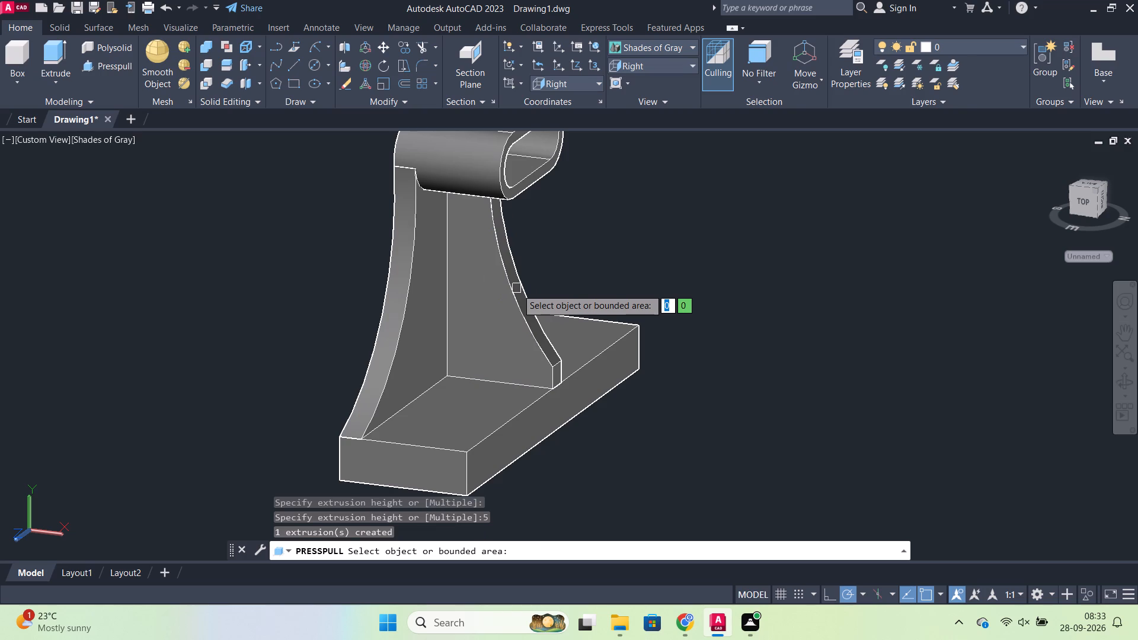
{"action": "left_click", "coordinate": [513, 289]}
{"action": "left_click", "coordinate": [510, 293]}
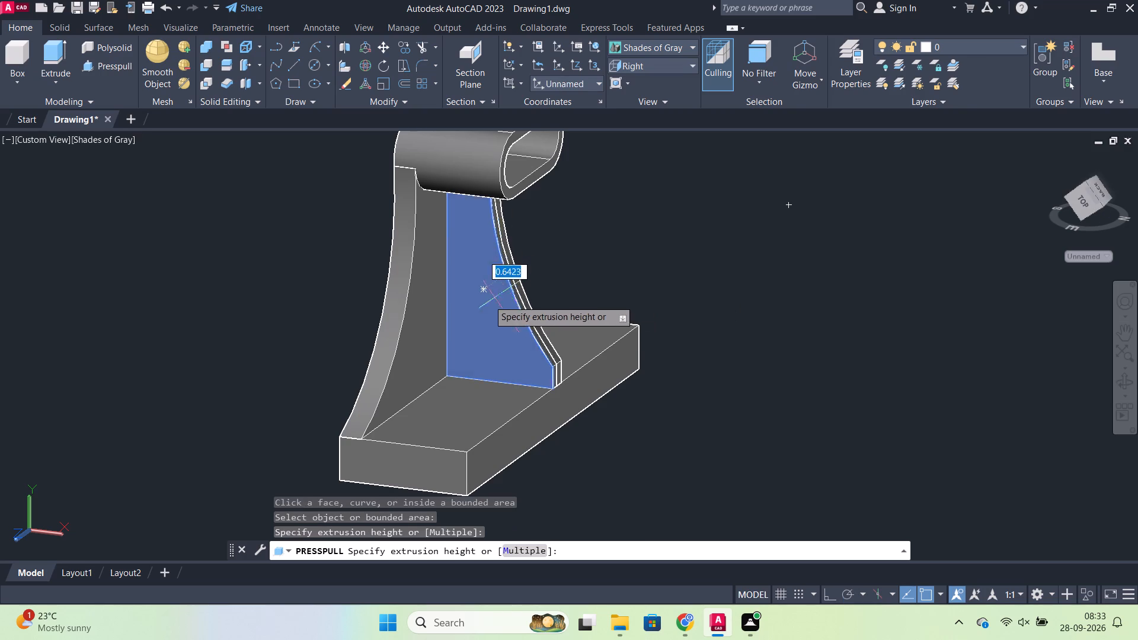
{"action": "key", "text": "5"}
{"action": "key", "text": "Return"}
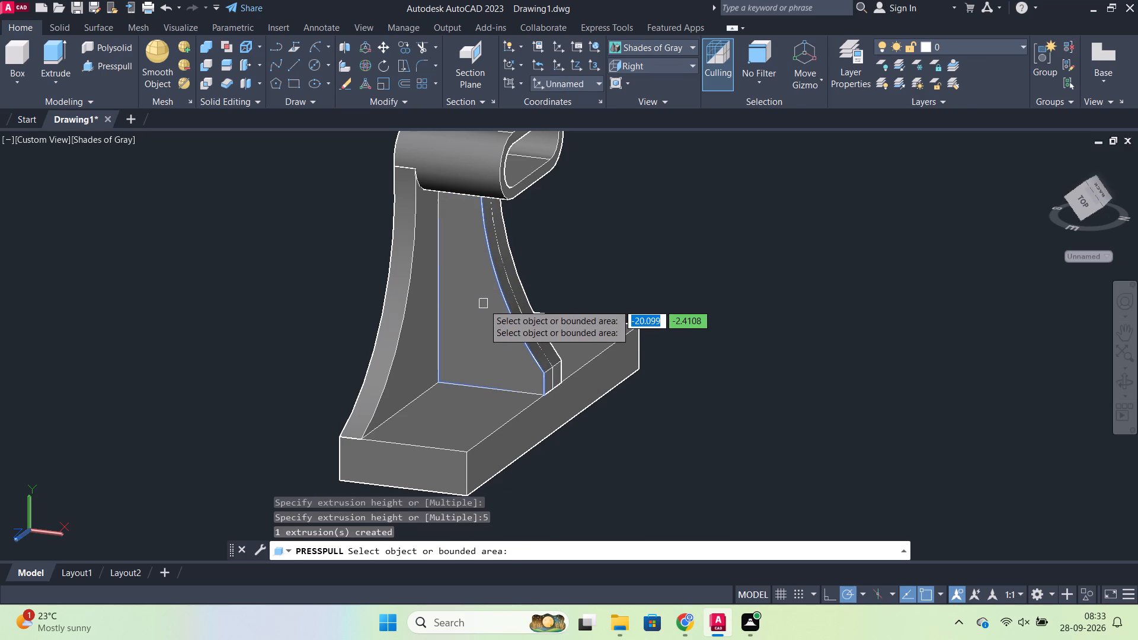
{"action": "key", "text": "Escape"}
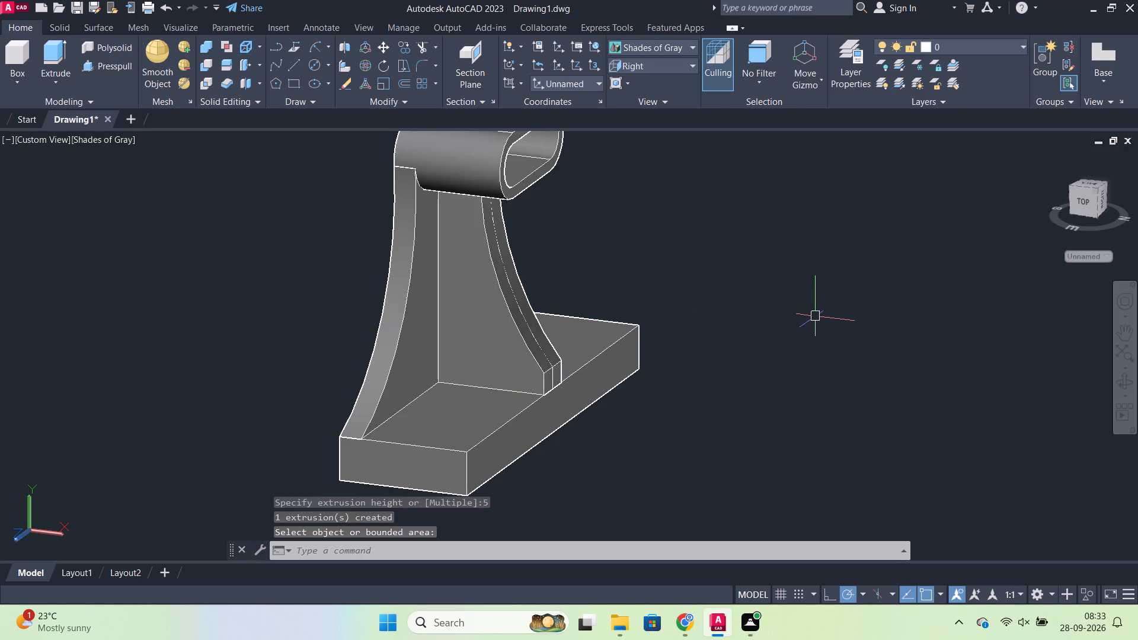
Examine how the rib sits against the base, upright and slotted top from several angles.
{"action": "middle_click_drag", "start_coordinate": [814, 319], "coordinate": [640, 325], "text": "shift"}
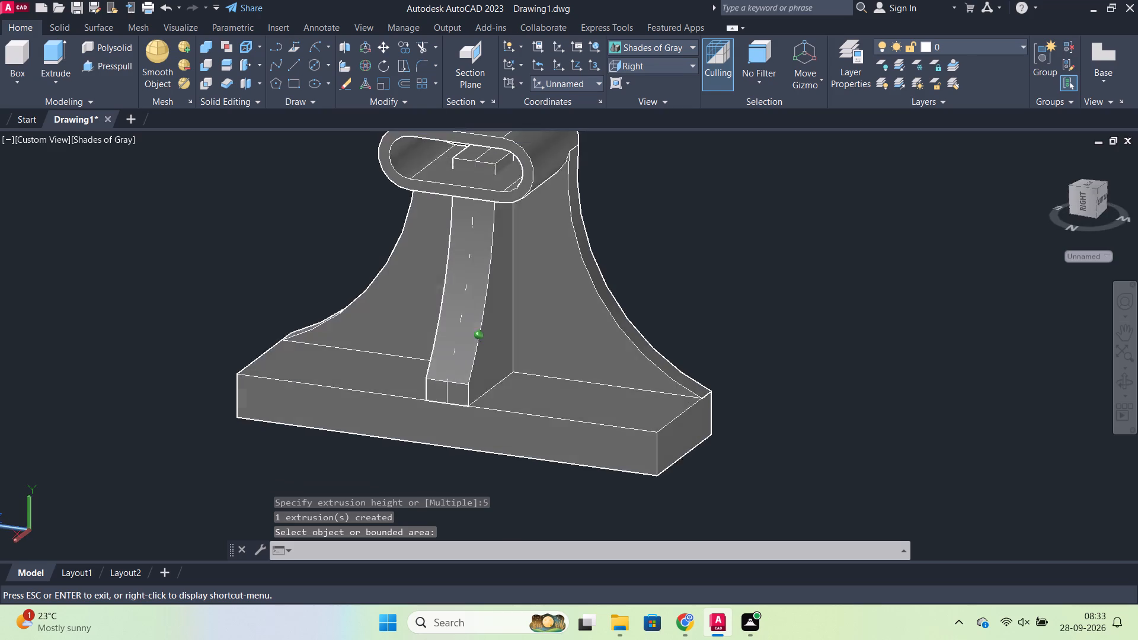
{"action": "middle_click_drag", "start_coordinate": [640, 325], "coordinate": [739, 312], "text": "shift"}
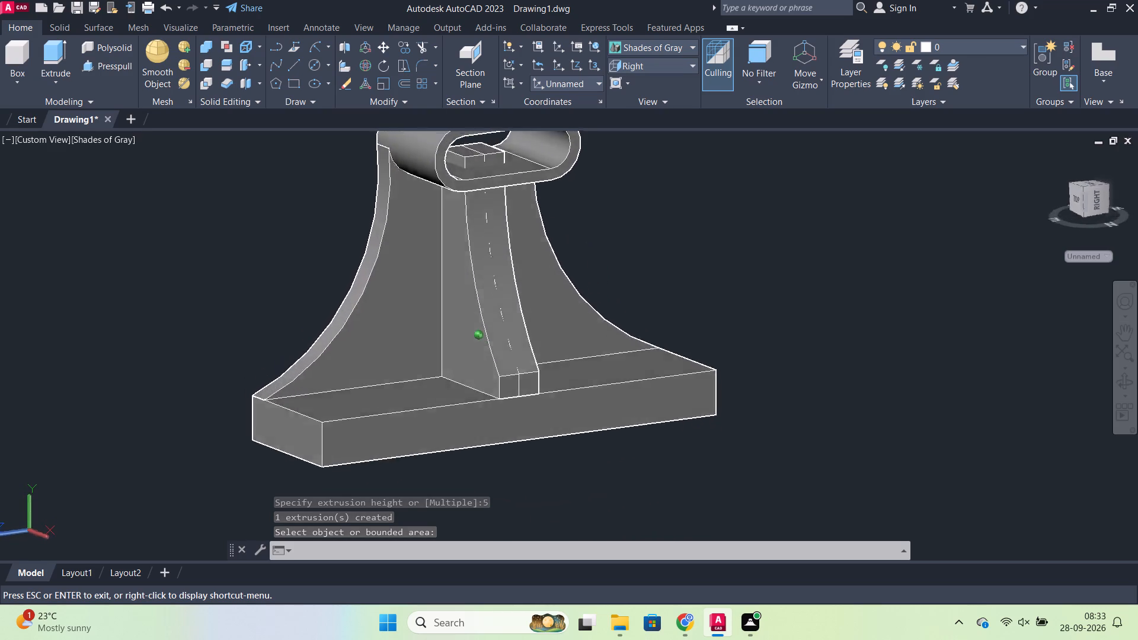
{"action": "middle_click_drag", "start_coordinate": [739, 312], "coordinate": [682, 297], "text": "shift"}
{"action": "middle_click_drag", "start_coordinate": [712, 263], "coordinate": [778, 324]}
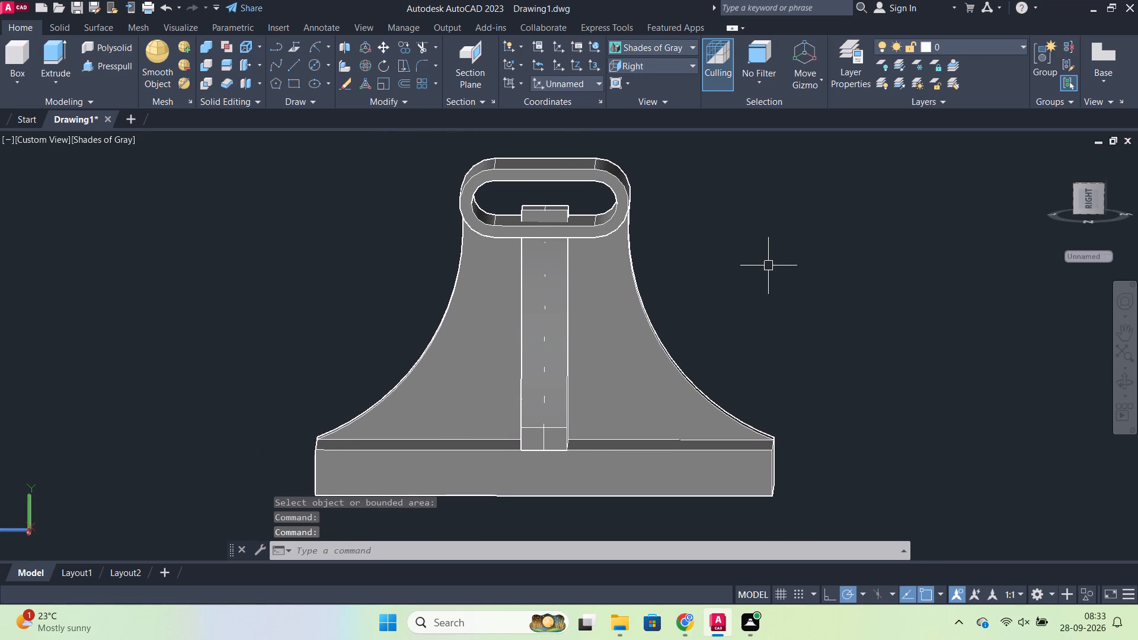
{"action": "scroll", "coordinate": [675, 269], "scroll_direction": "up", "scroll_amount": 2}
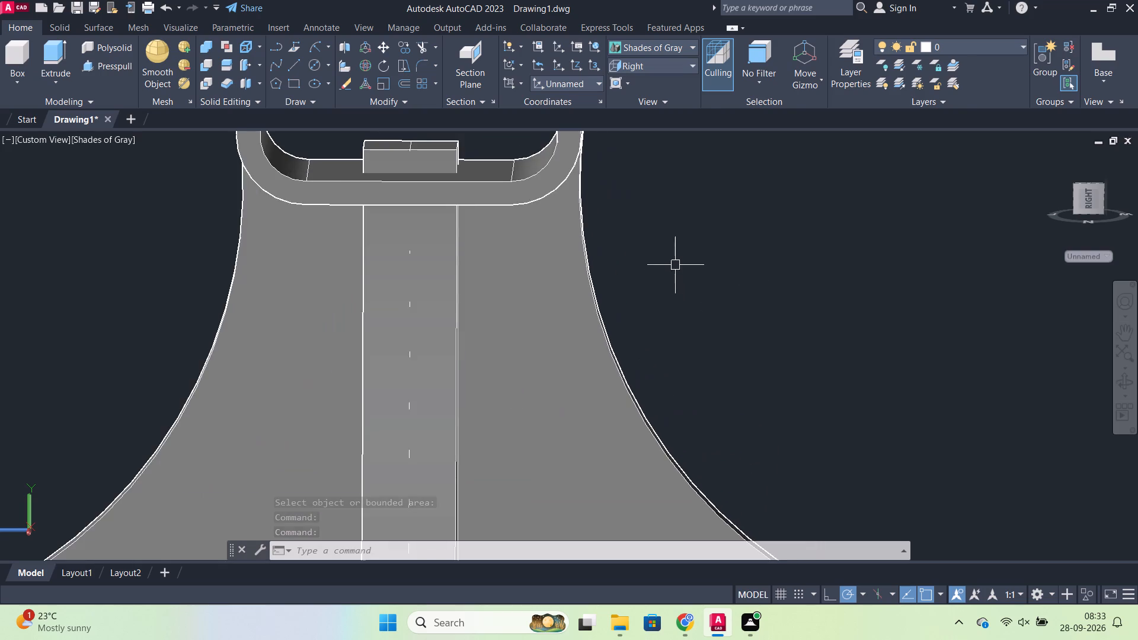
{"action": "scroll", "coordinate": [676, 265], "scroll_direction": "down", "scroll_amount": 3}
{"action": "middle_click_drag", "start_coordinate": [710, 271], "coordinate": [694, 223], "text": "shift"}
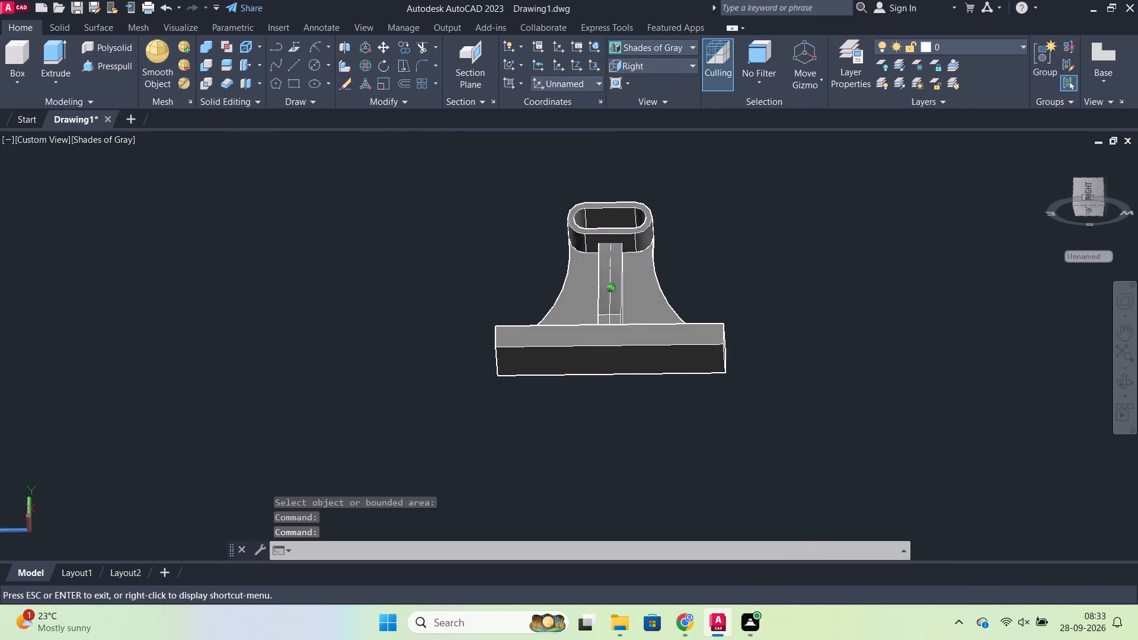
{"action": "middle_click_drag", "start_coordinate": [694, 223], "coordinate": [781, 295], "text": "shift"}
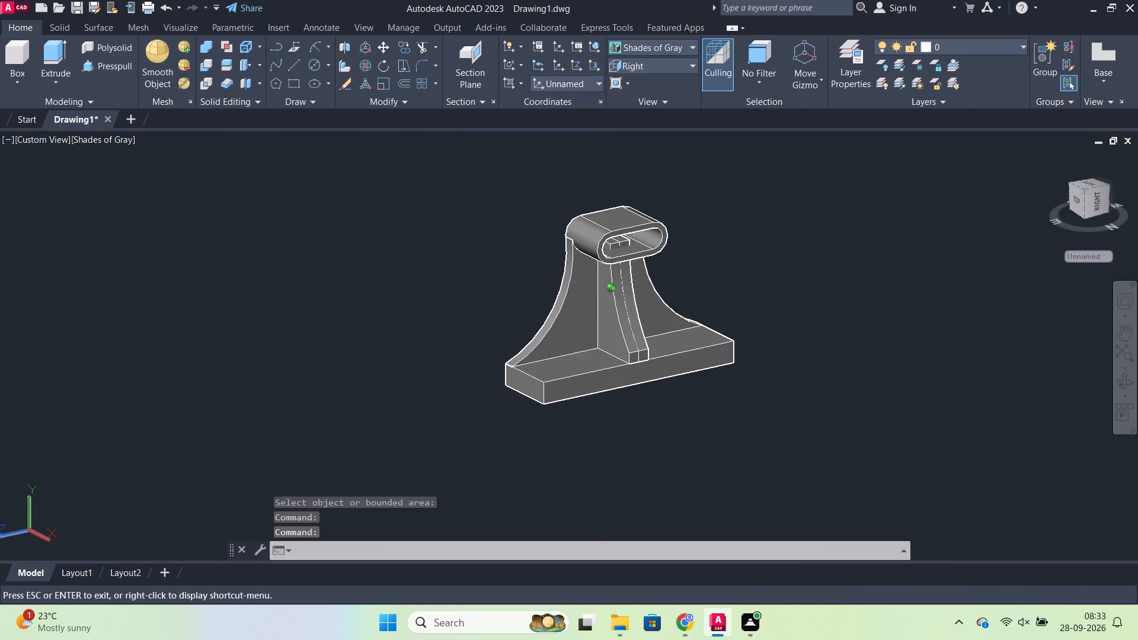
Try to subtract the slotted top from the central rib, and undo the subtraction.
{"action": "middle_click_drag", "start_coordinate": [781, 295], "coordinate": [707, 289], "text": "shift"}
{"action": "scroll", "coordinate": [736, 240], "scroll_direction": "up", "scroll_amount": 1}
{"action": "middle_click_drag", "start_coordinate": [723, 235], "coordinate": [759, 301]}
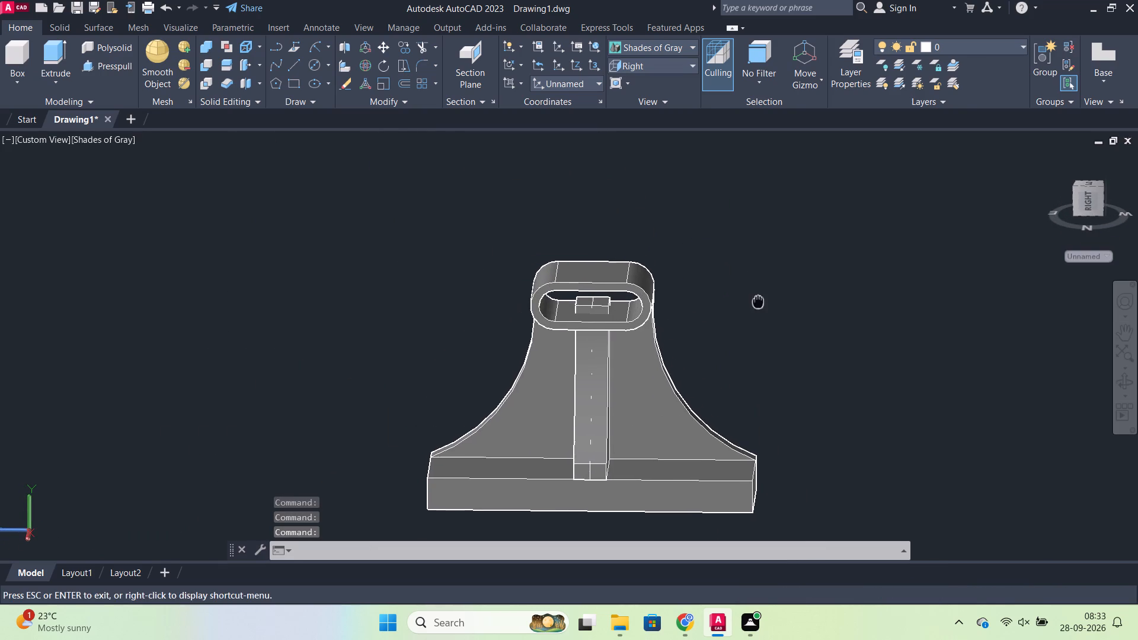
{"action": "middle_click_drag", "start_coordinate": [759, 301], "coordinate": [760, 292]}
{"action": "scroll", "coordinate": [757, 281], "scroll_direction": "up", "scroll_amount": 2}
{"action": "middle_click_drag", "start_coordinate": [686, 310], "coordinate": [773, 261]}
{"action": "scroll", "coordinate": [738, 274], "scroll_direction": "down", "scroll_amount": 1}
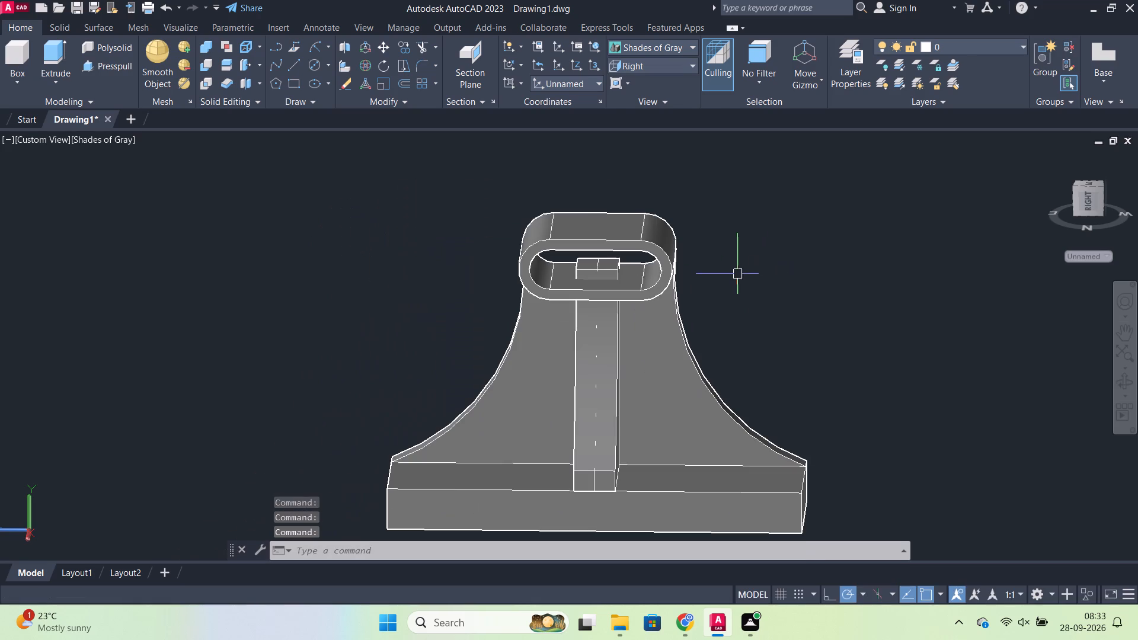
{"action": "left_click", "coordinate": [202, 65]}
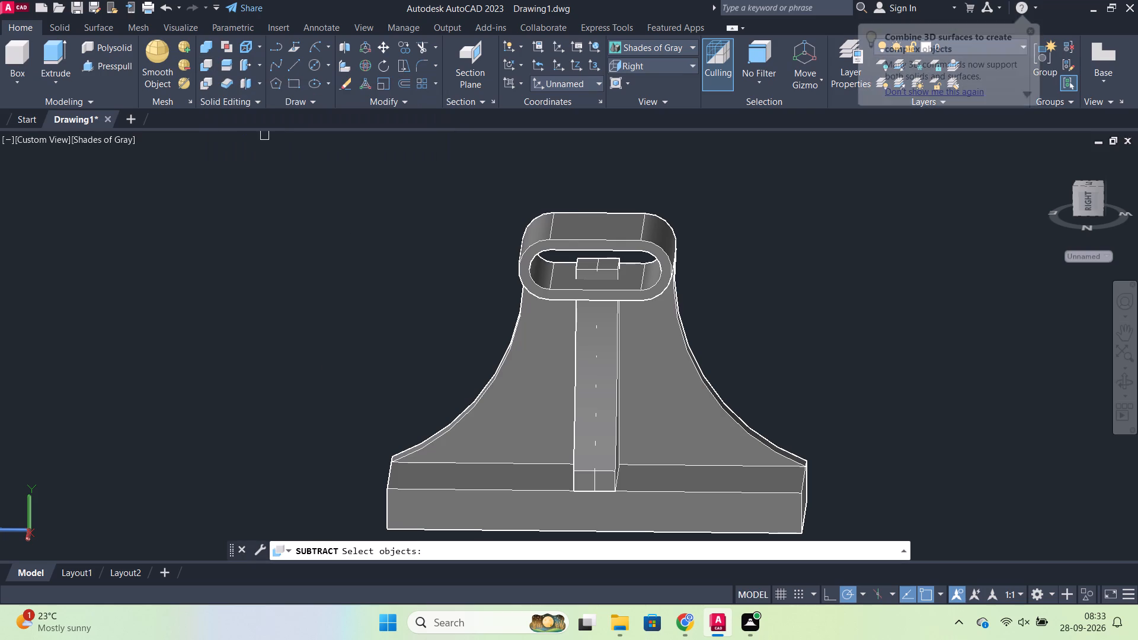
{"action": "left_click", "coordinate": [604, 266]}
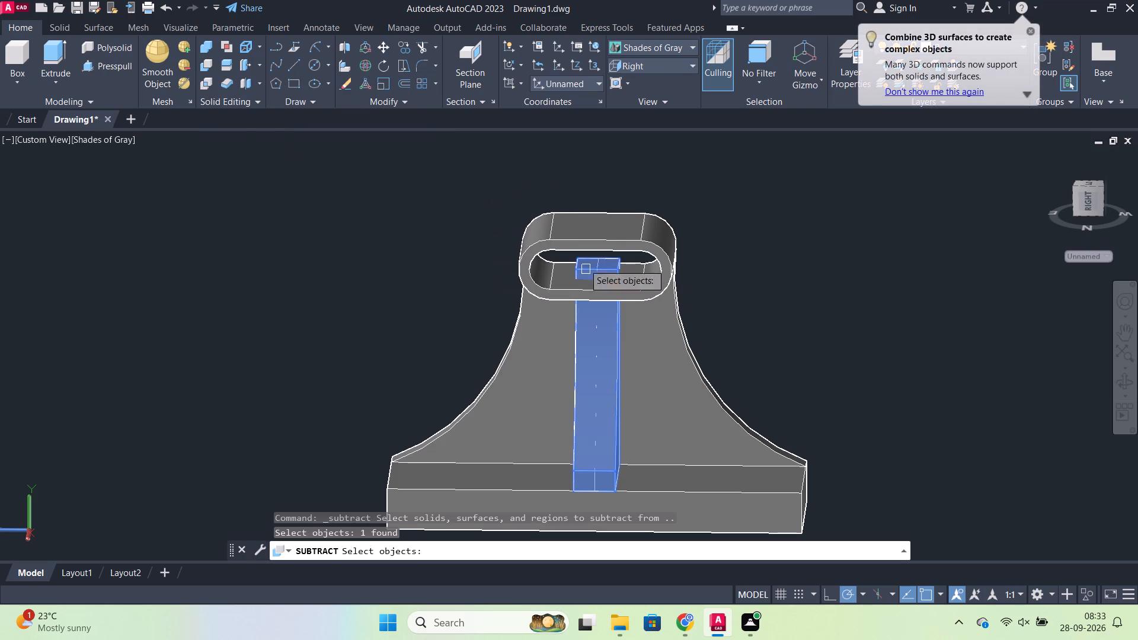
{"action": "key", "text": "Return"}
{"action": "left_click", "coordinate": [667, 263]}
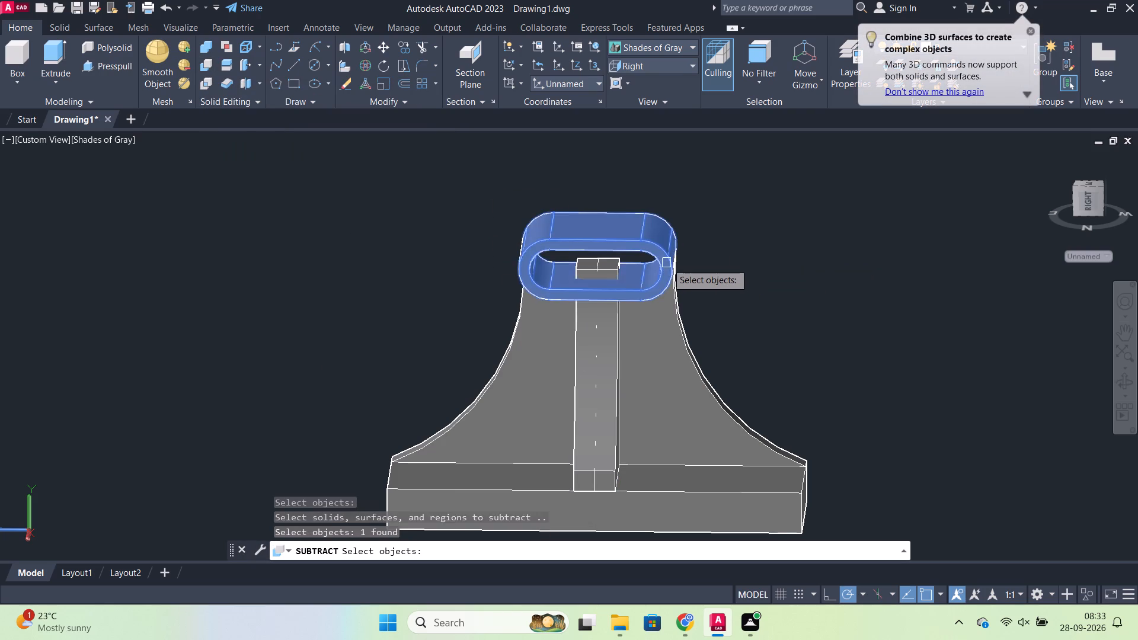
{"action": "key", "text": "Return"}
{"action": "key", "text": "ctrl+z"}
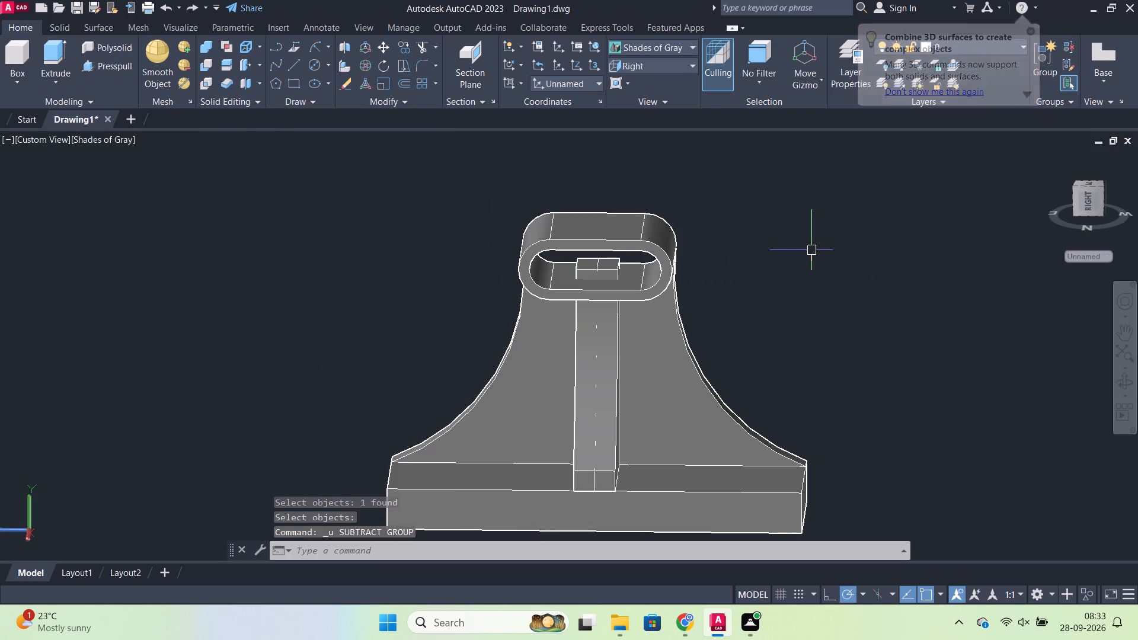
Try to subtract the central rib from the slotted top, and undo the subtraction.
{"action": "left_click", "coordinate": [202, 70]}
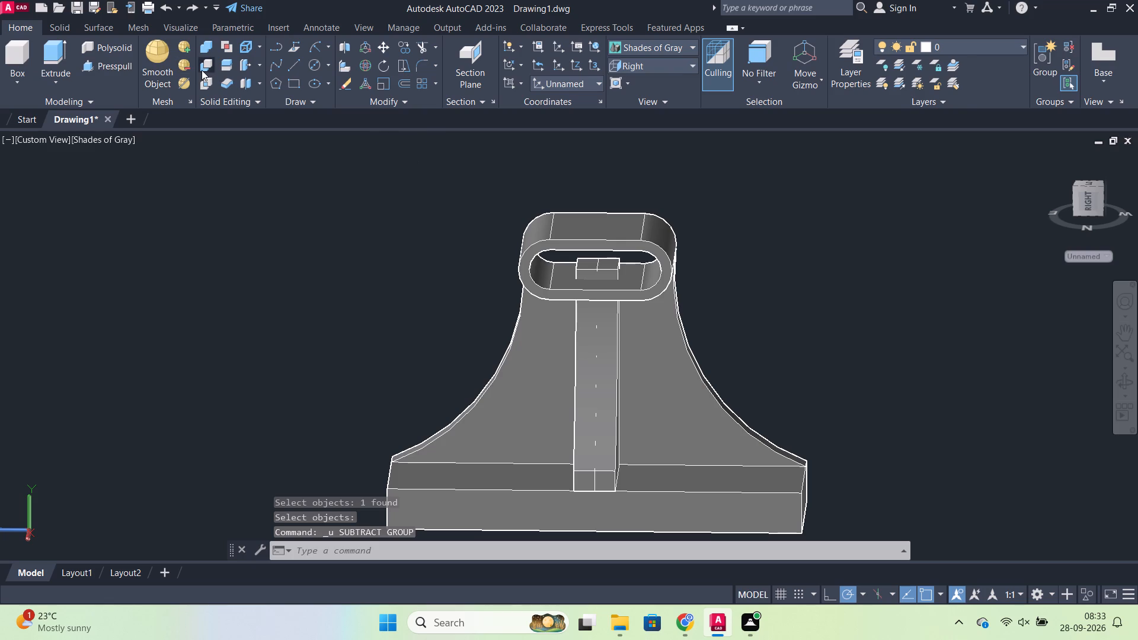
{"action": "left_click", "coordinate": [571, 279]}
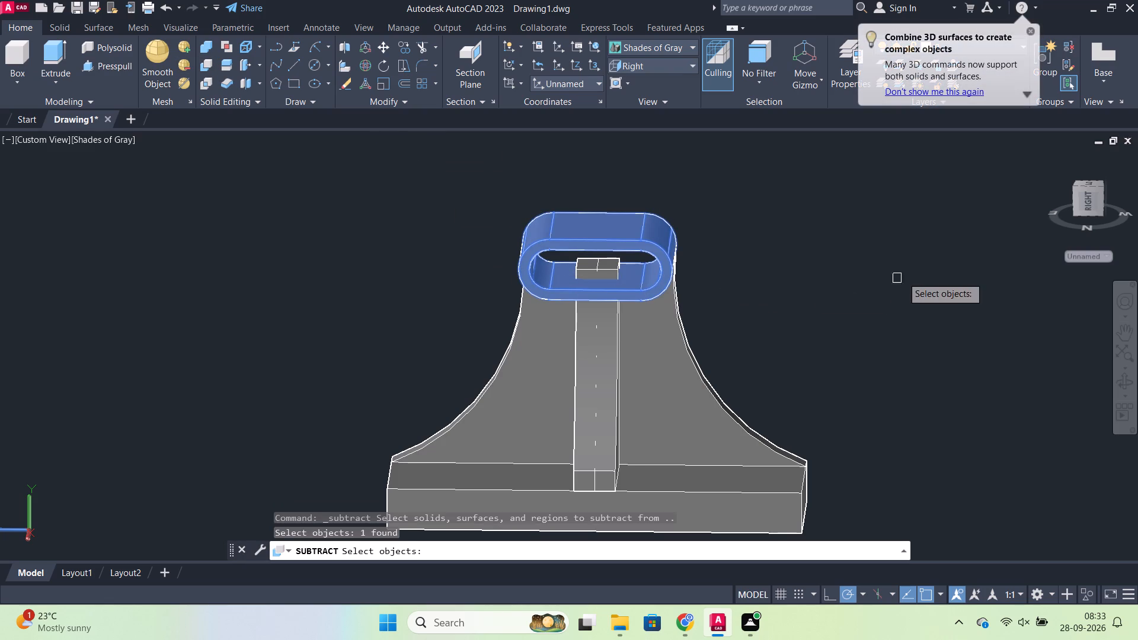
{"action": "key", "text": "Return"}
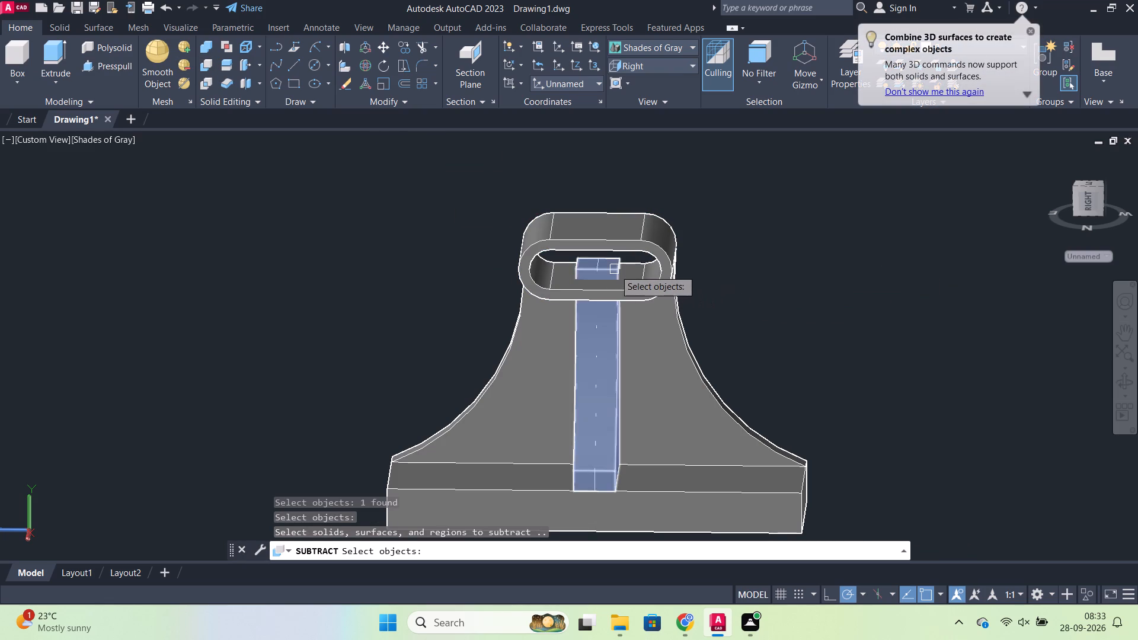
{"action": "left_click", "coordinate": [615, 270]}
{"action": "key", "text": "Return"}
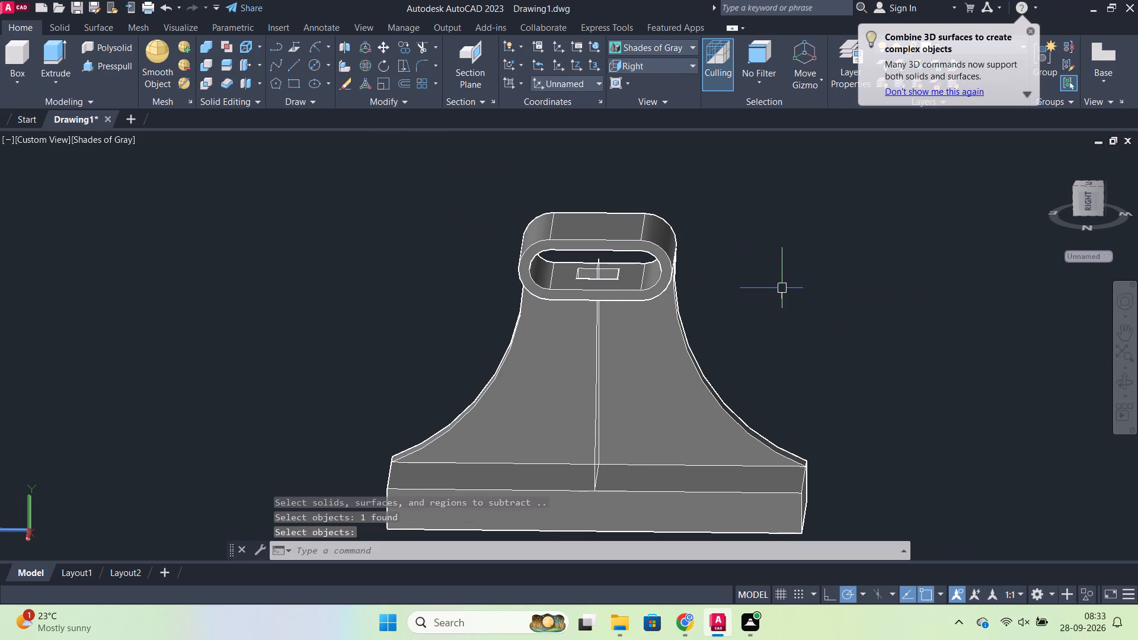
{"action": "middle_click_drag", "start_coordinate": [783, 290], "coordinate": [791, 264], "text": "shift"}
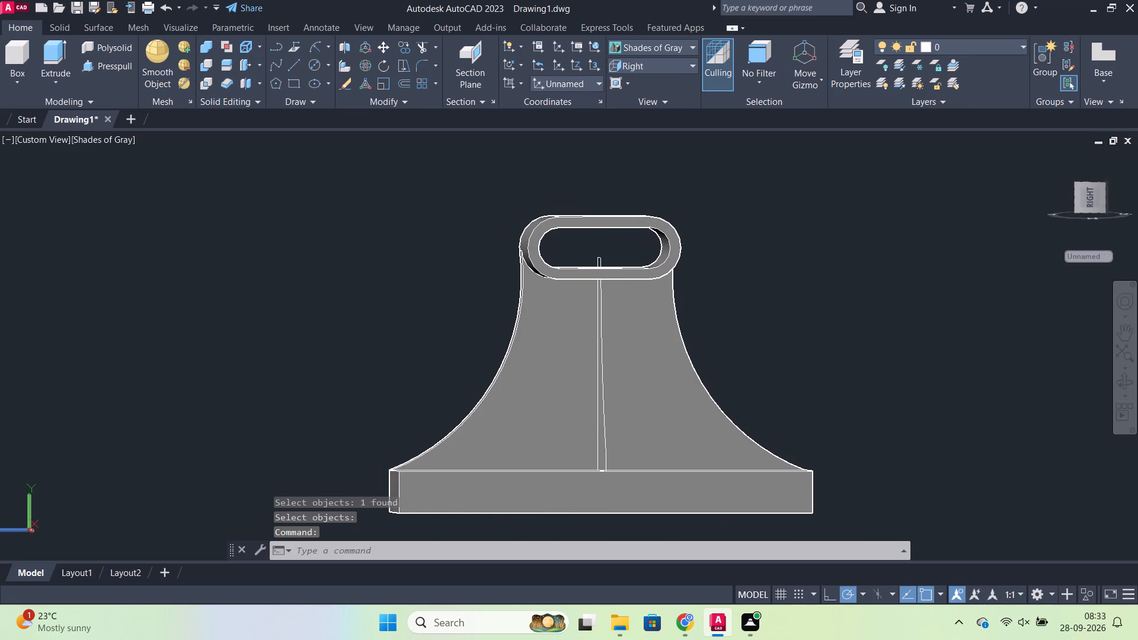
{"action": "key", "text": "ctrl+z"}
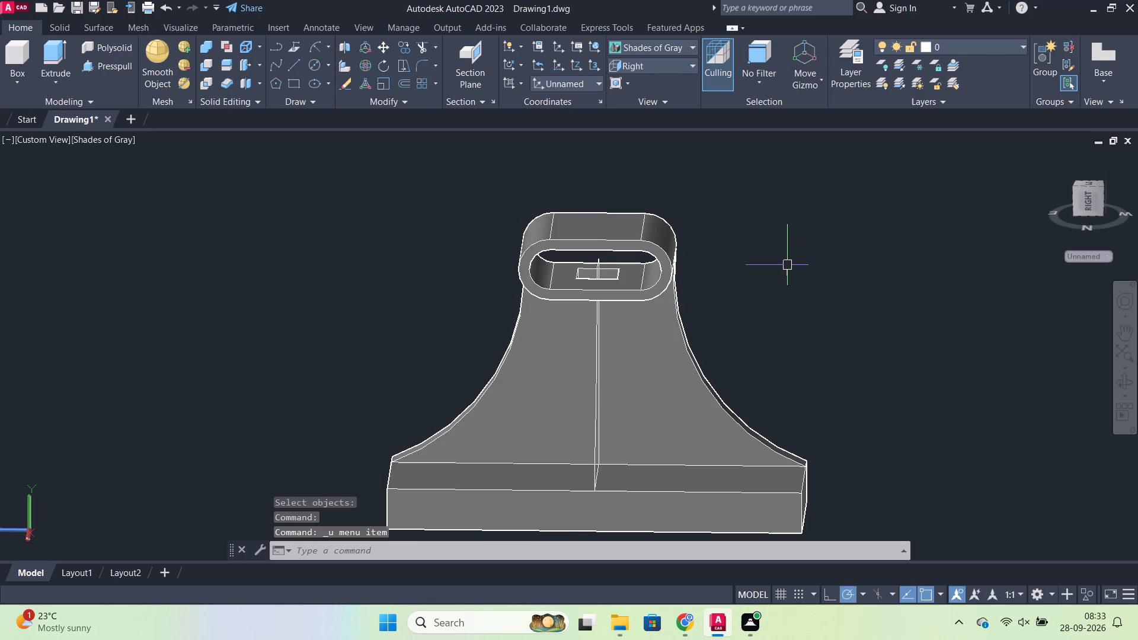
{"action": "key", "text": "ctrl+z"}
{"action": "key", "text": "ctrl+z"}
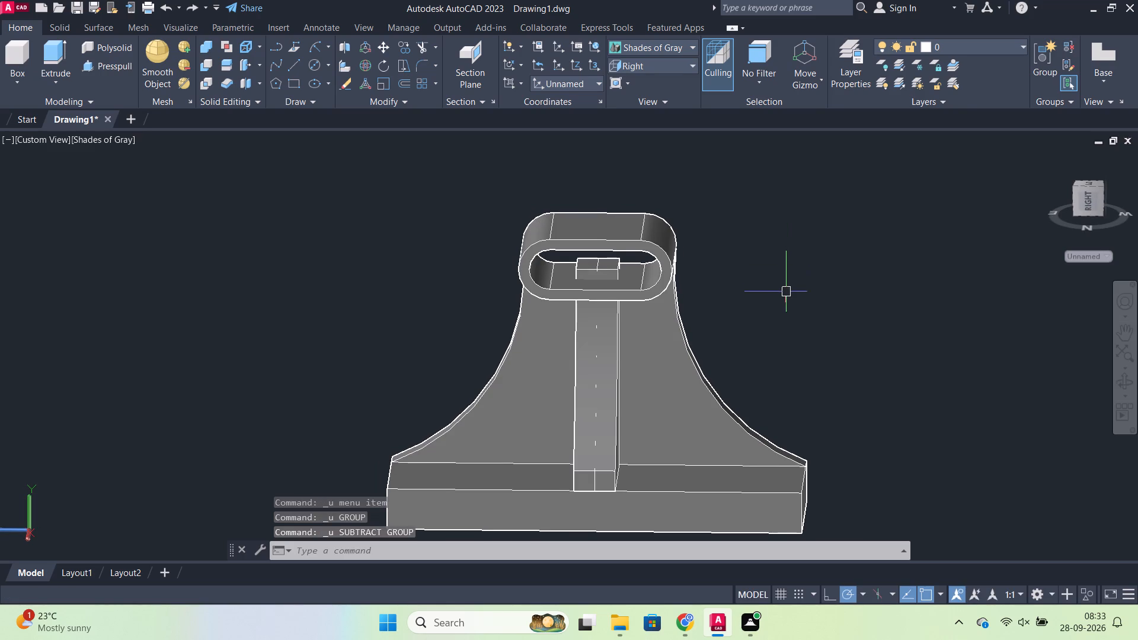
Examine from several angles where the rib's upper end meets the underside and opening of the slotted top.
{"action": "middle_click", "coordinate": [788, 290]}
{"action": "scroll", "coordinate": [787, 312], "scroll_direction": "up", "scroll_amount": 1}
{"action": "middle_click_drag", "start_coordinate": [786, 300], "coordinate": [778, 269], "text": "ctrl"}
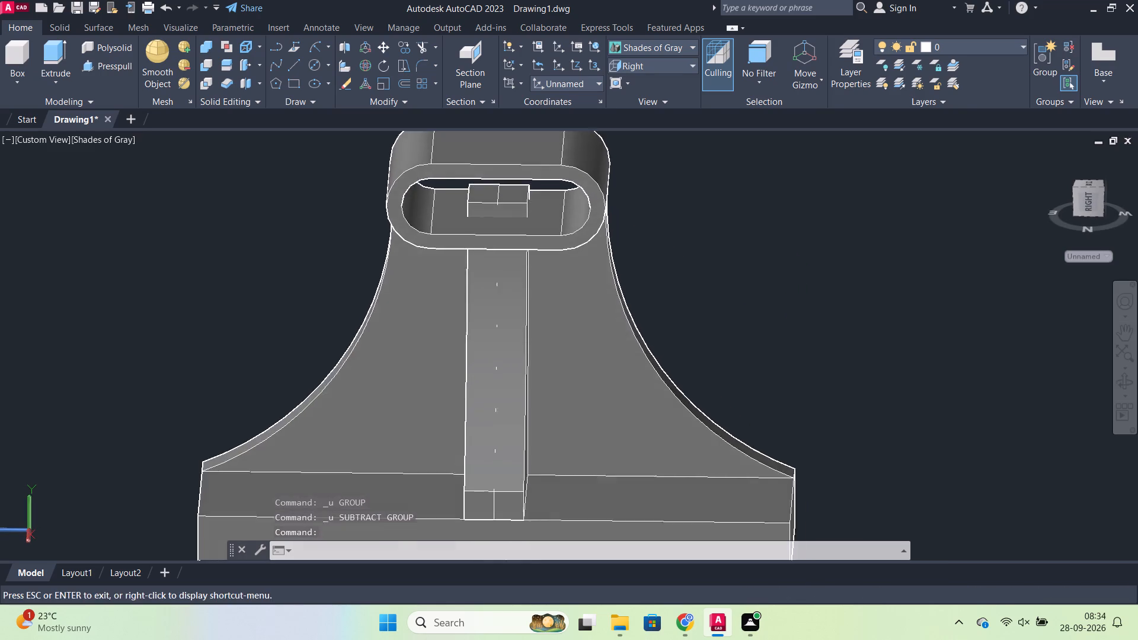
{"action": "middle_click_drag", "start_coordinate": [778, 269], "coordinate": [784, 267], "text": "ctrl"}
{"action": "scroll", "coordinate": [823, 322], "scroll_direction": "down", "scroll_amount": 1}
{"action": "middle_click_drag", "start_coordinate": [823, 321], "coordinate": [857, 335]}
{"action": "middle_click_drag", "start_coordinate": [805, 314], "coordinate": [799, 334], "text": "ctrl"}
{"action": "scroll", "coordinate": [809, 364], "scroll_direction": "down", "scroll_amount": 2}
{"action": "scroll", "coordinate": [832, 360], "scroll_direction": "up", "scroll_amount": 2}
{"action": "middle_click_drag", "start_coordinate": [842, 297], "coordinate": [834, 297], "text": "shift"}
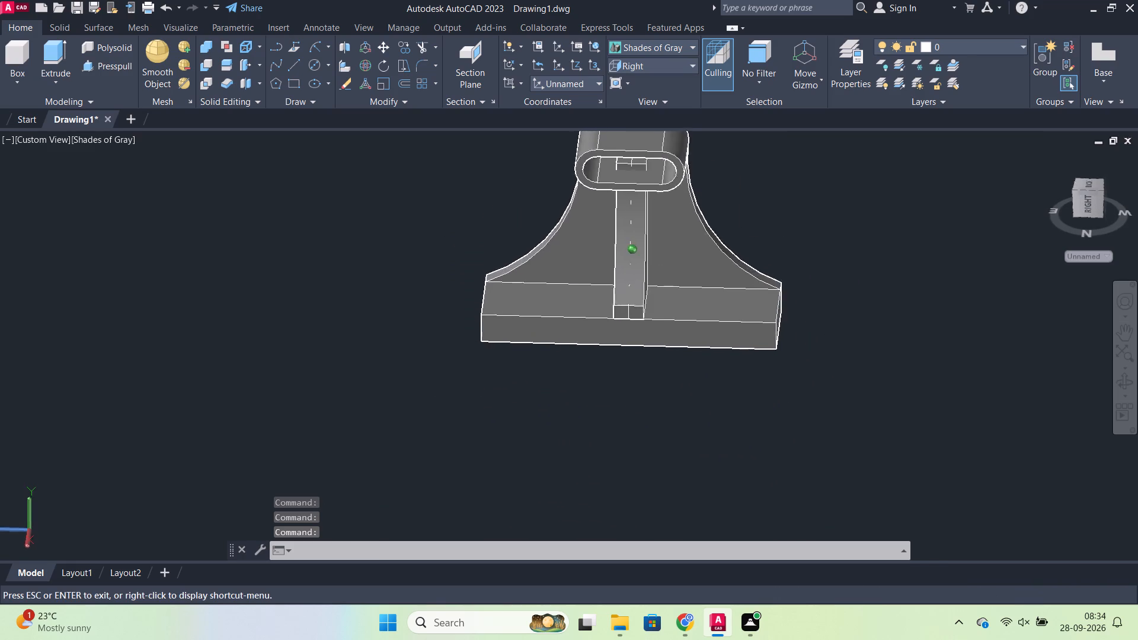
{"action": "middle_click_drag", "start_coordinate": [834, 297], "coordinate": [799, 245], "text": "shift"}
{"action": "scroll", "coordinate": [820, 216], "scroll_direction": "up", "scroll_amount": 1}
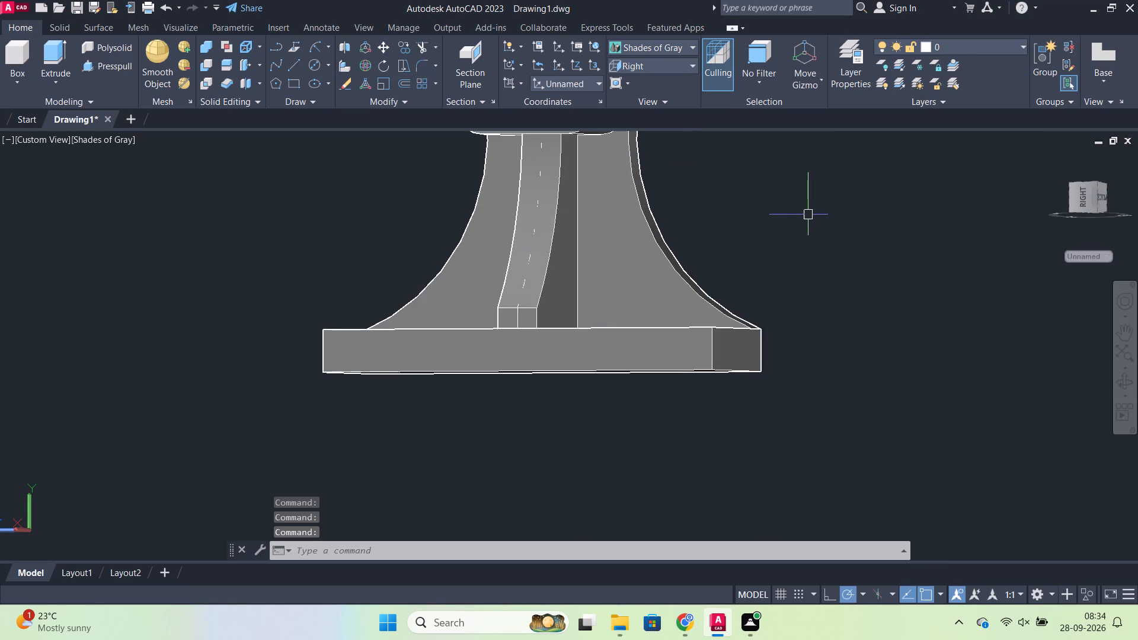
{"action": "middle_click_drag", "start_coordinate": [810, 229], "coordinate": [841, 361]}
{"action": "scroll", "coordinate": [707, 283], "scroll_direction": "up", "scroll_amount": 1}
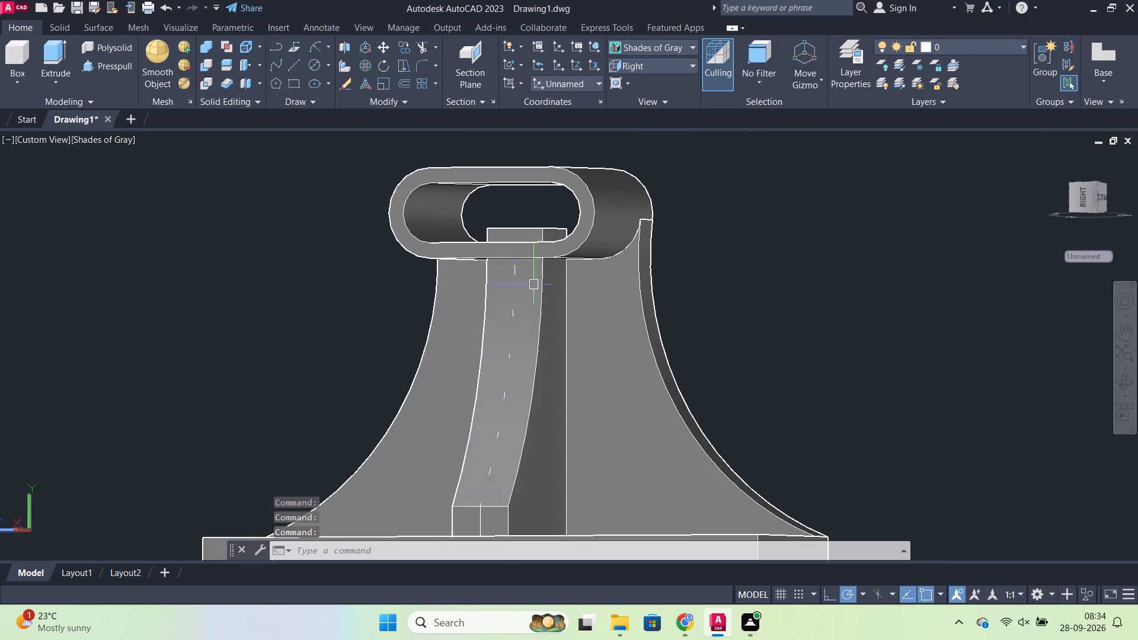
{"action": "scroll", "coordinate": [530, 270], "scroll_direction": "up", "scroll_amount": 1}
{"action": "middle_click_drag", "start_coordinate": [808, 301], "coordinate": [813, 273], "text": "shift"}
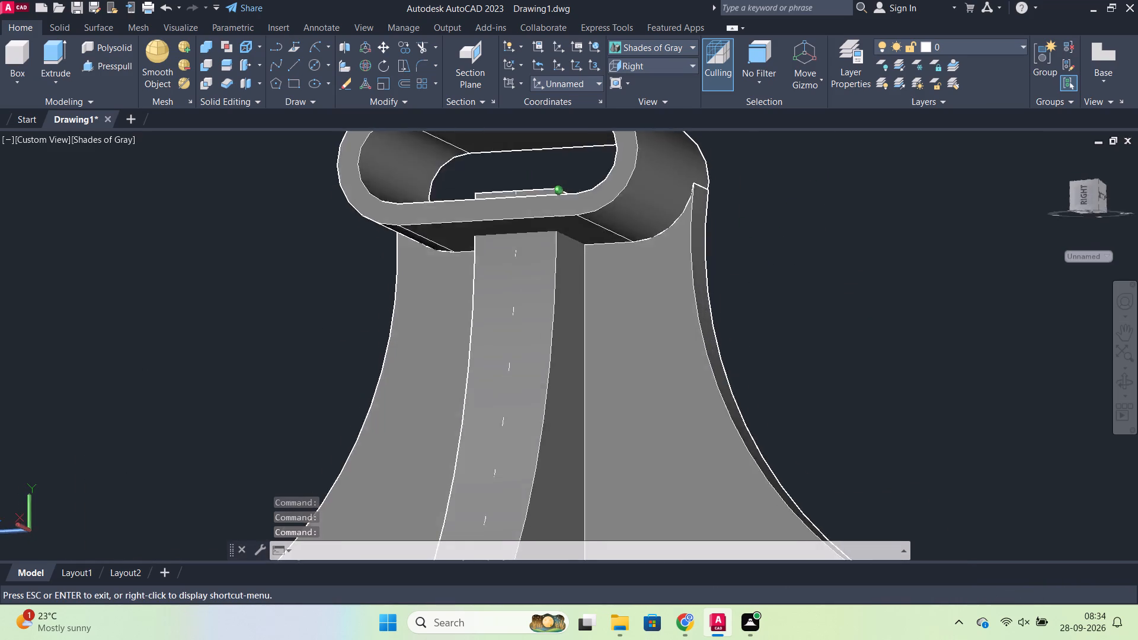
{"action": "middle_click_drag", "start_coordinate": [813, 273], "coordinate": [931, 279], "text": "shift"}
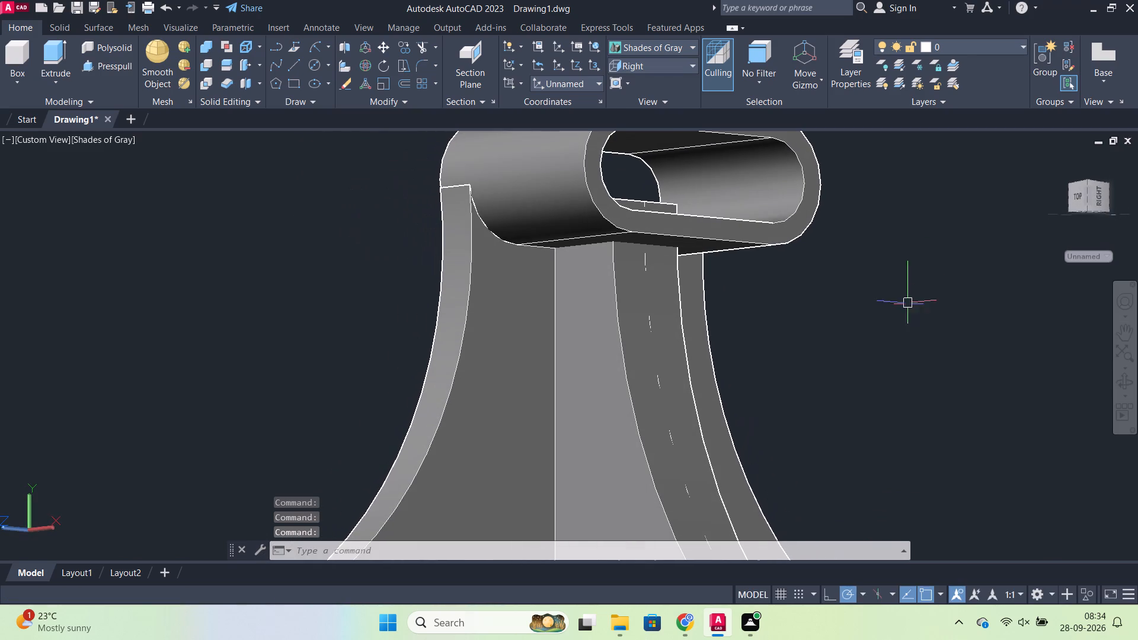
Undo the rib's presspull, going back to the flat arc-sided profile.
{"action": "key", "text": "ctrl+z"}
{"action": "key", "text": "ctrl+z"}
{"action": "key", "text": "ctrl+z"}
{"action": "key", "text": "ctrl+z"}
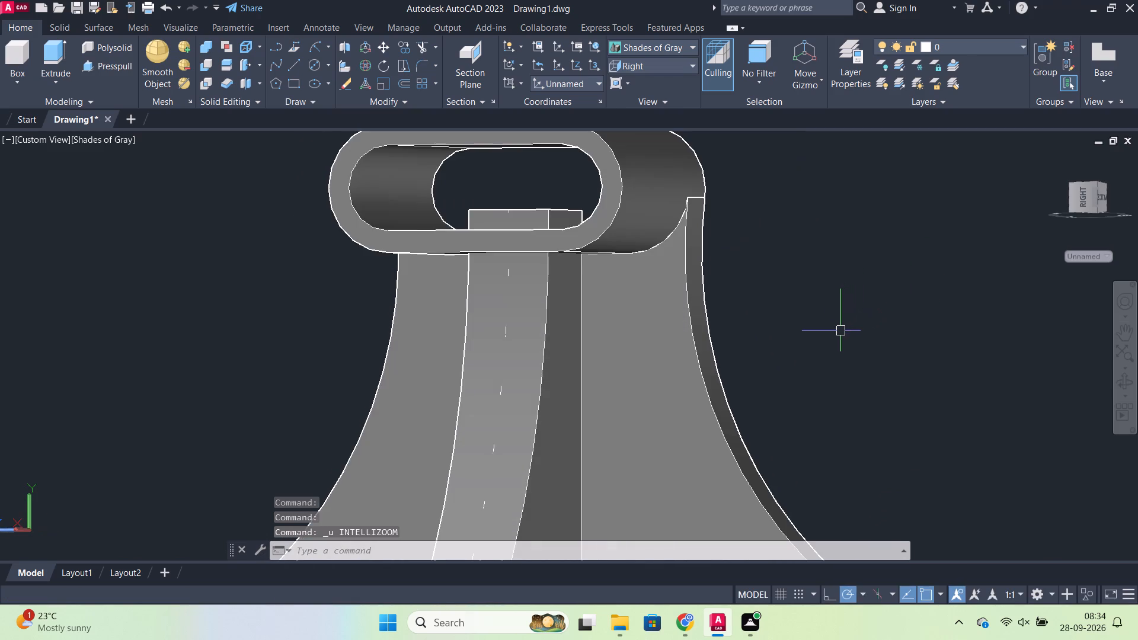
{"action": "key", "text": "ctrl+z"}
{"action": "key", "text": "ctrl+z"}
{"action": "key", "text": "ctrl+z"}
{"action": "key", "text": "ctrl+z"}
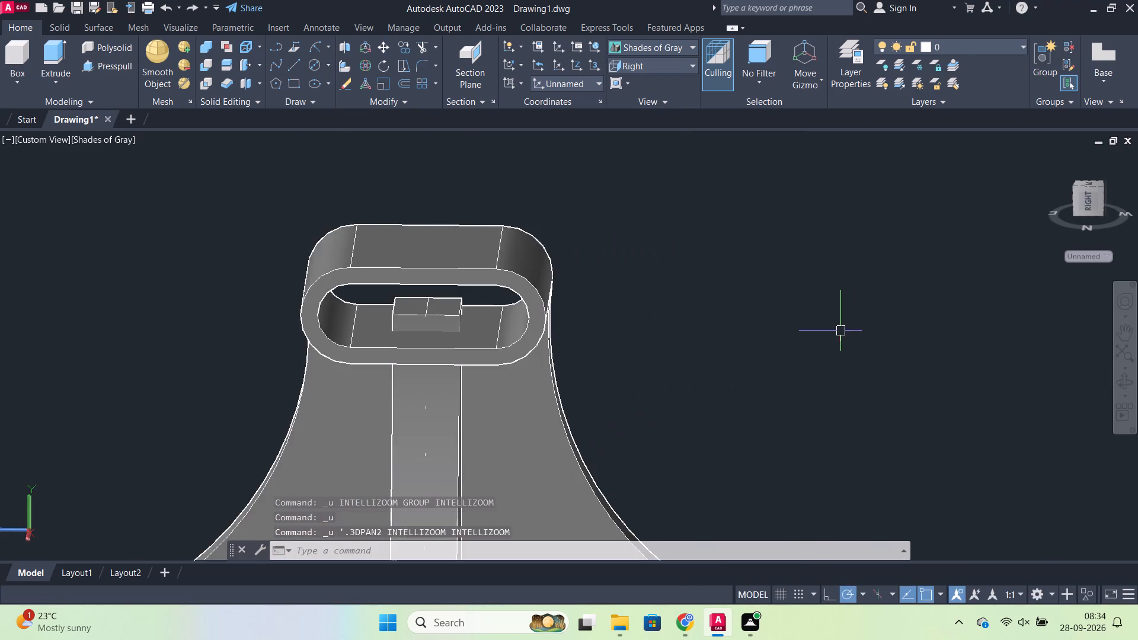
{"action": "key", "text": "ctrl+z"}
{"action": "key", "text": "ctrl+z"}
{"action": "key", "text": "ctrl+z"}
{"action": "key", "text": "ctrl+z"}
{"action": "key", "text": "ctrl+z"}
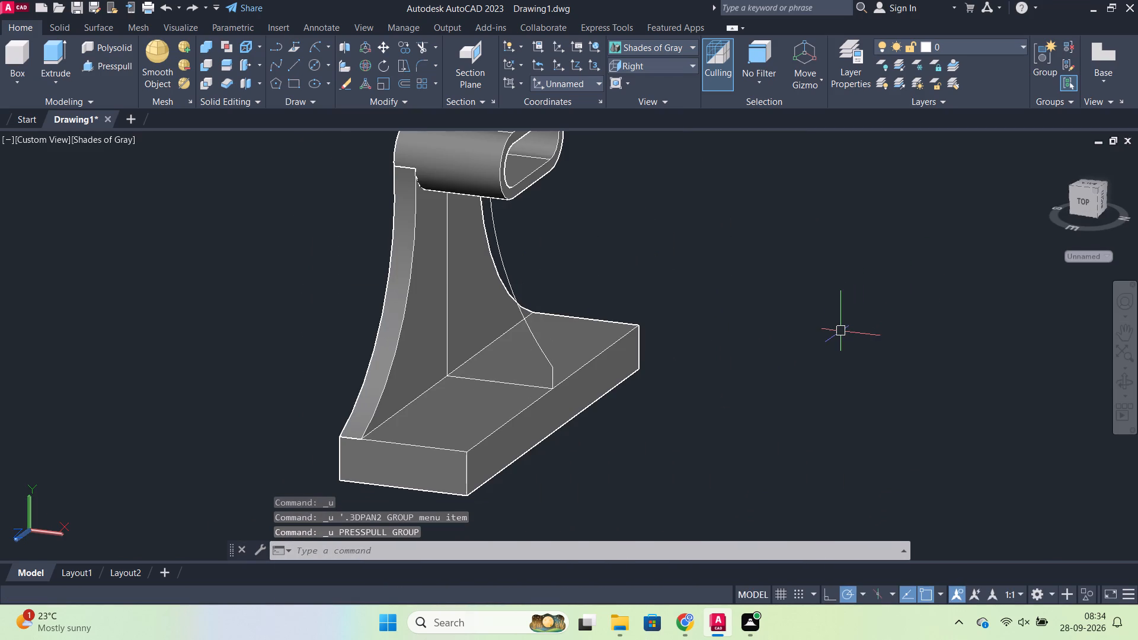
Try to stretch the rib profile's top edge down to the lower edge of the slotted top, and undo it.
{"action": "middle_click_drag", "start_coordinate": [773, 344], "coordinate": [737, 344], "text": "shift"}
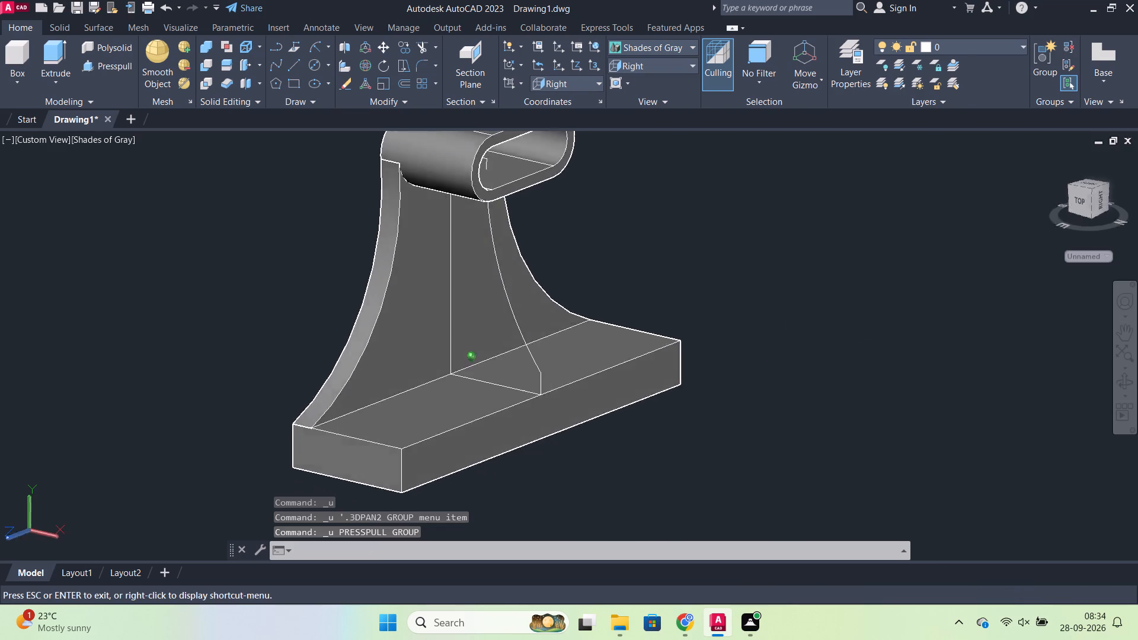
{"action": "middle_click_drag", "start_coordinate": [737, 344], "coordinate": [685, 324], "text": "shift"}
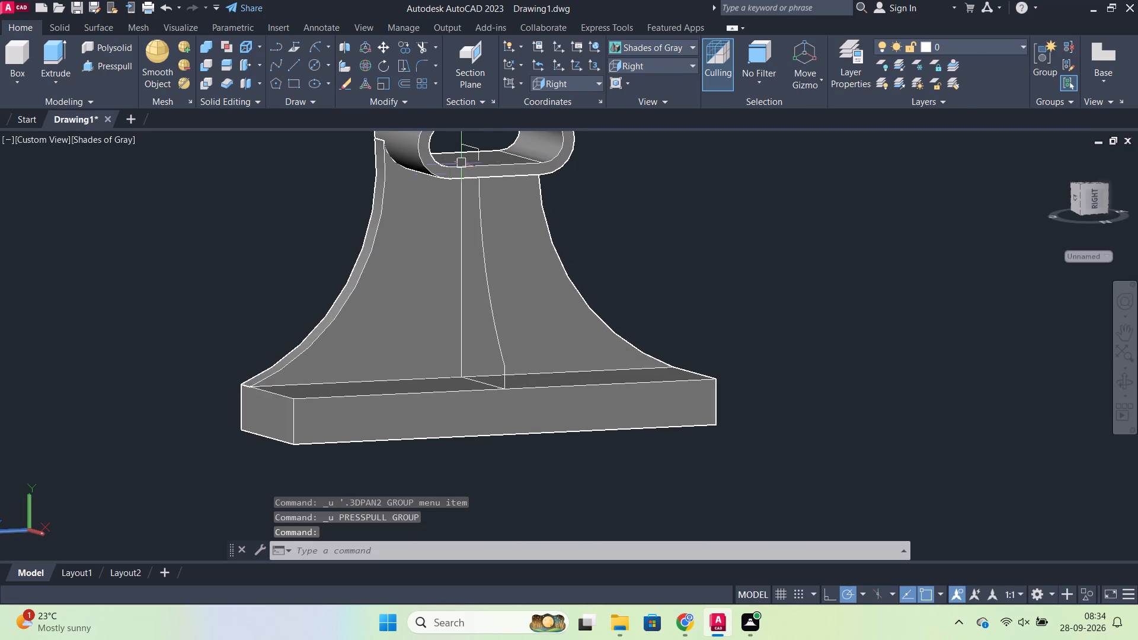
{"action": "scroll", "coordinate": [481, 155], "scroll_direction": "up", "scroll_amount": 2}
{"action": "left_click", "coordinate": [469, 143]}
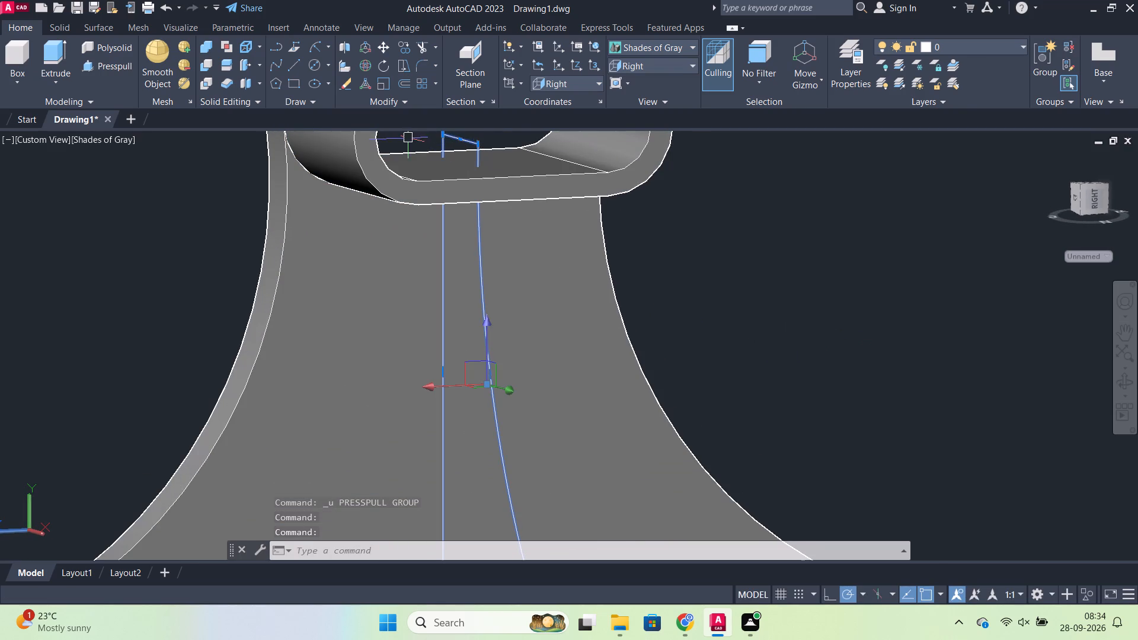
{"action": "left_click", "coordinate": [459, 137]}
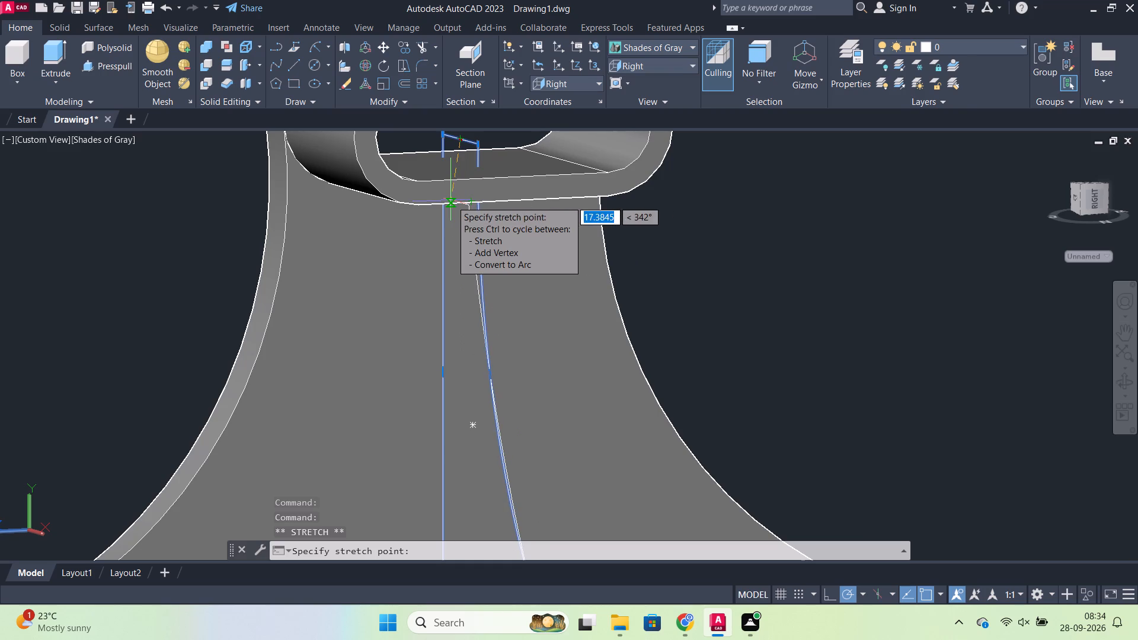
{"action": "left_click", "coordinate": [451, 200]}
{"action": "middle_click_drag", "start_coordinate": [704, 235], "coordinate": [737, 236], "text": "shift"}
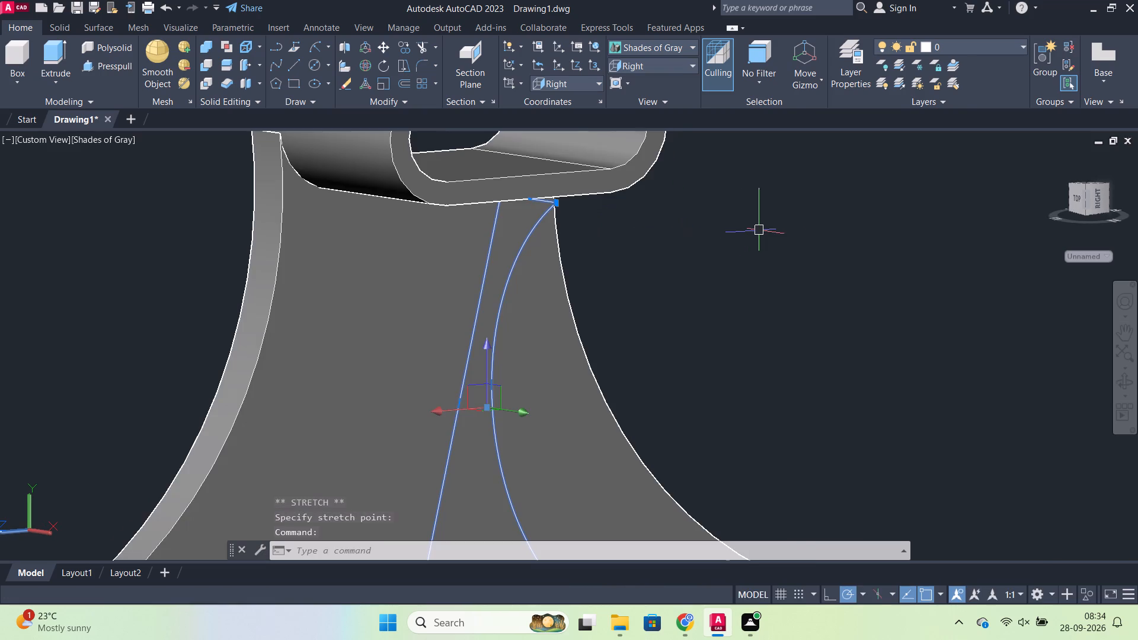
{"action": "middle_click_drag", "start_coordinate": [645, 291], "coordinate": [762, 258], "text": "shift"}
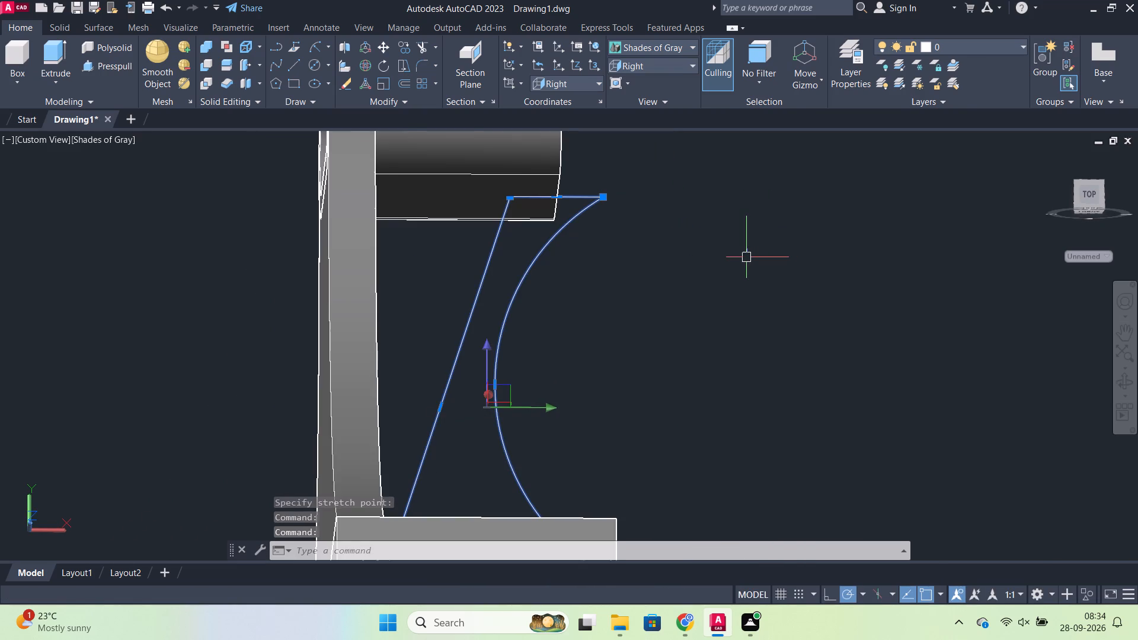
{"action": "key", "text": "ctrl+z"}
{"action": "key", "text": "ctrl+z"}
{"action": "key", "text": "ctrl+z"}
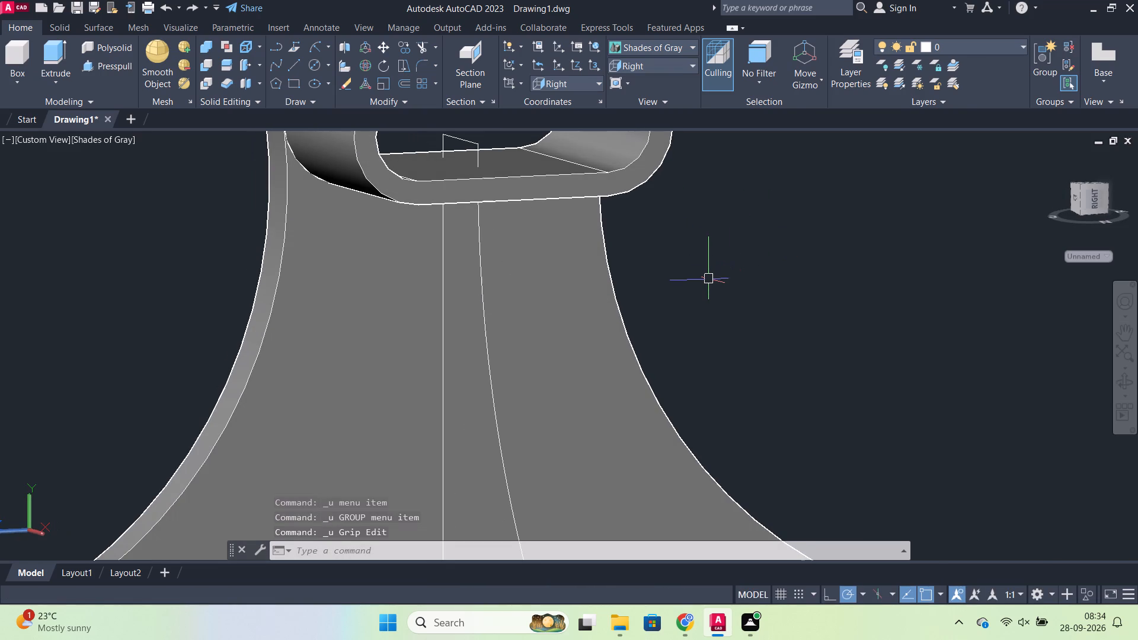
Stretch the rib profile's top edge straight down out of the slot to the underside of the slotted top.
{"action": "left_click", "coordinate": [464, 138]}
{"action": "left_click", "coordinate": [461, 137]}
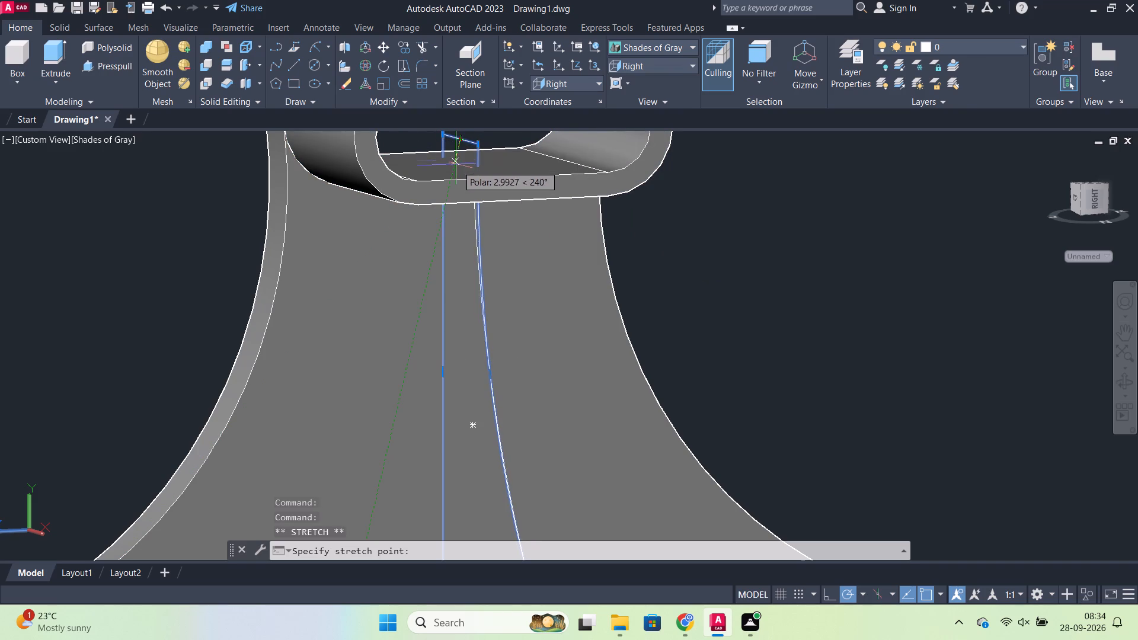
{"action": "left_click", "coordinate": [462, 197]}
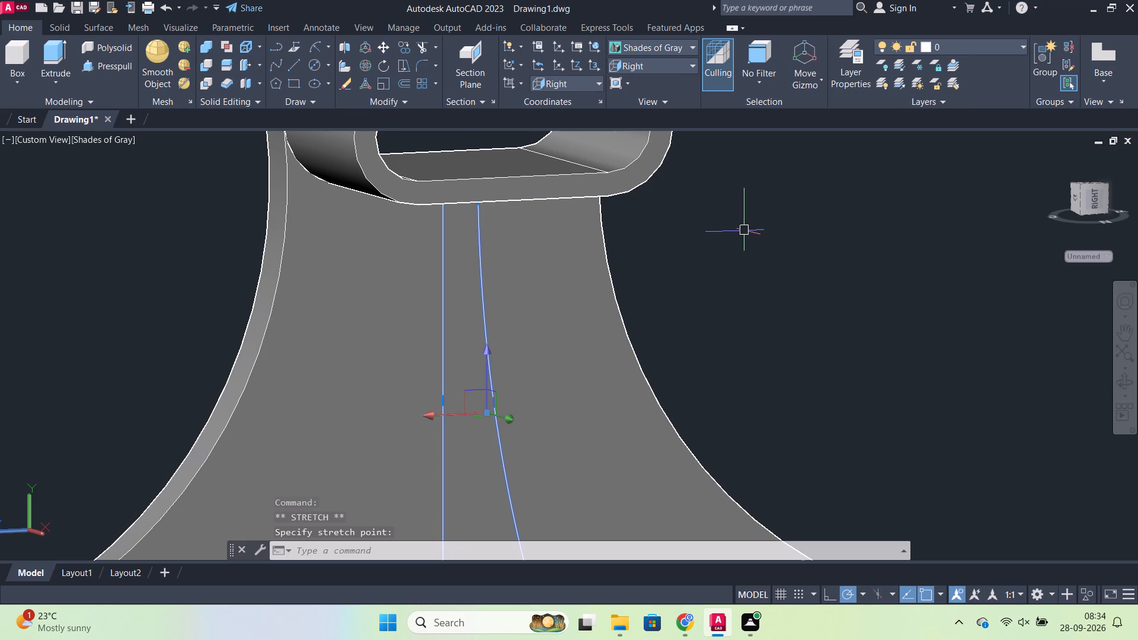
{"action": "key", "text": "Escape"}
Examine from the side how the rib profile's top edge lines up with the underside of the slotted top.
{"action": "middle_click_drag", "start_coordinate": [745, 252], "coordinate": [808, 215], "text": "shift"}
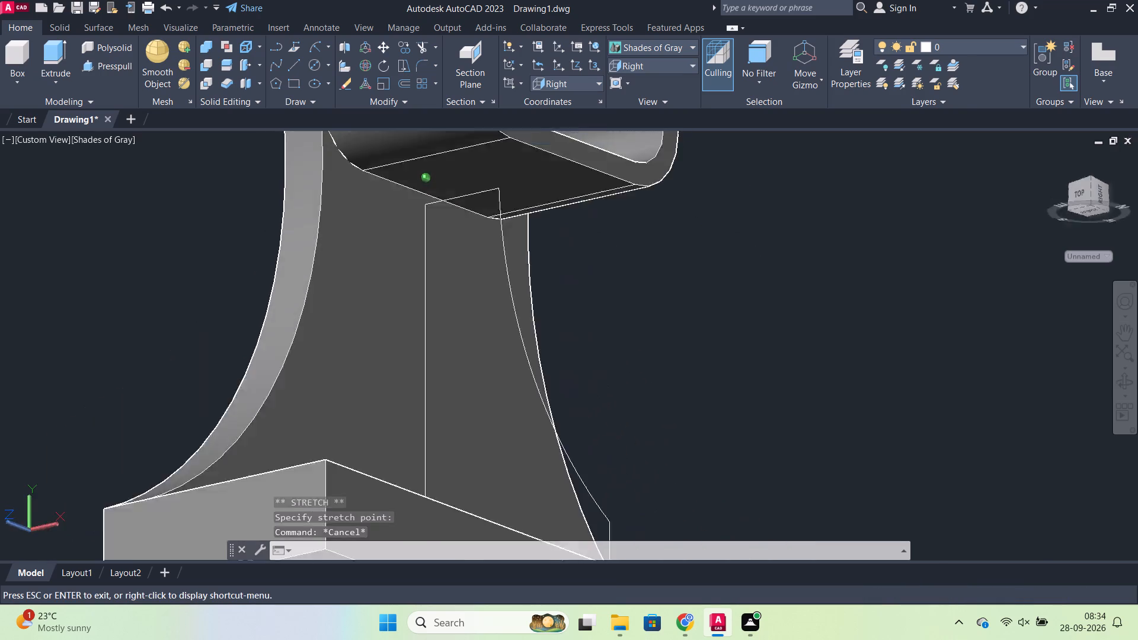
{"action": "middle_click_drag", "start_coordinate": [808, 215], "coordinate": [855, 235], "text": "shift"}
{"action": "scroll", "coordinate": [568, 283], "scroll_direction": "up", "scroll_amount": 1}
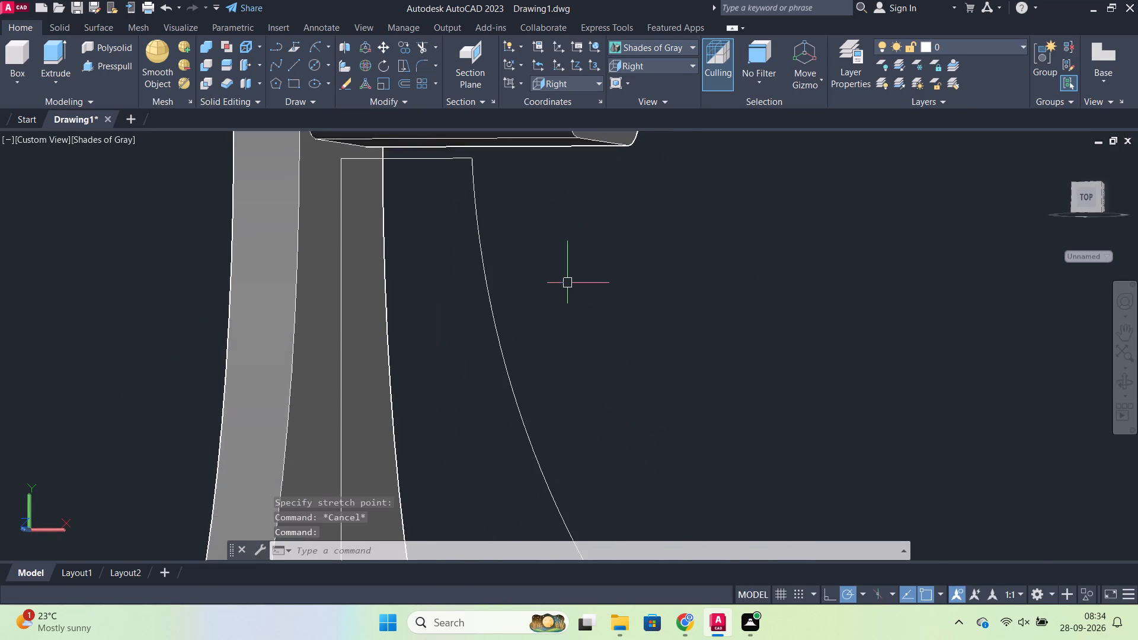
{"action": "scroll", "coordinate": [568, 283], "scroll_direction": "down", "scroll_amount": 2}
{"action": "scroll", "coordinate": [574, 284], "scroll_direction": "up", "scroll_amount": 1}
{"action": "middle_click_drag", "start_coordinate": [575, 284], "coordinate": [664, 290]}
{"action": "scroll", "coordinate": [656, 279], "scroll_direction": "up", "scroll_amount": 1}
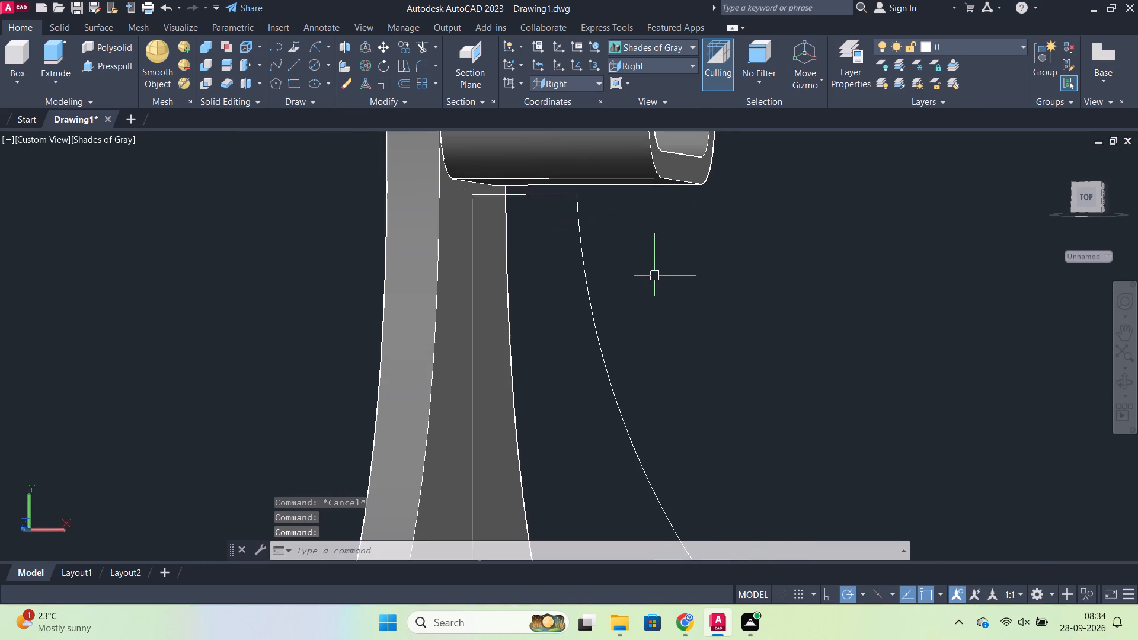
{"action": "middle_click_drag", "start_coordinate": [662, 305], "coordinate": [668, 337]}
{"action": "scroll", "coordinate": [648, 289], "scroll_direction": "up", "scroll_amount": 1}
{"action": "middle_click_drag", "start_coordinate": [644, 284], "coordinate": [660, 357]}
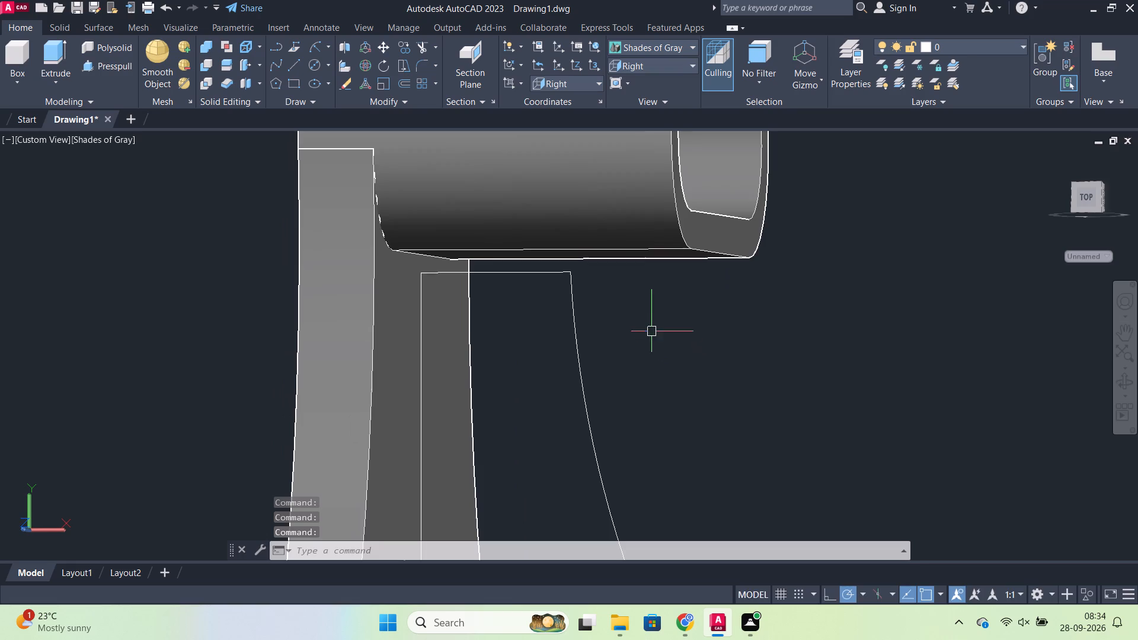
Stretch the rib profile's top edge slightly up so it meets the underside of the slotted top.
{"action": "middle_click_drag", "start_coordinate": [649, 324], "coordinate": [646, 309], "text": "shift"}
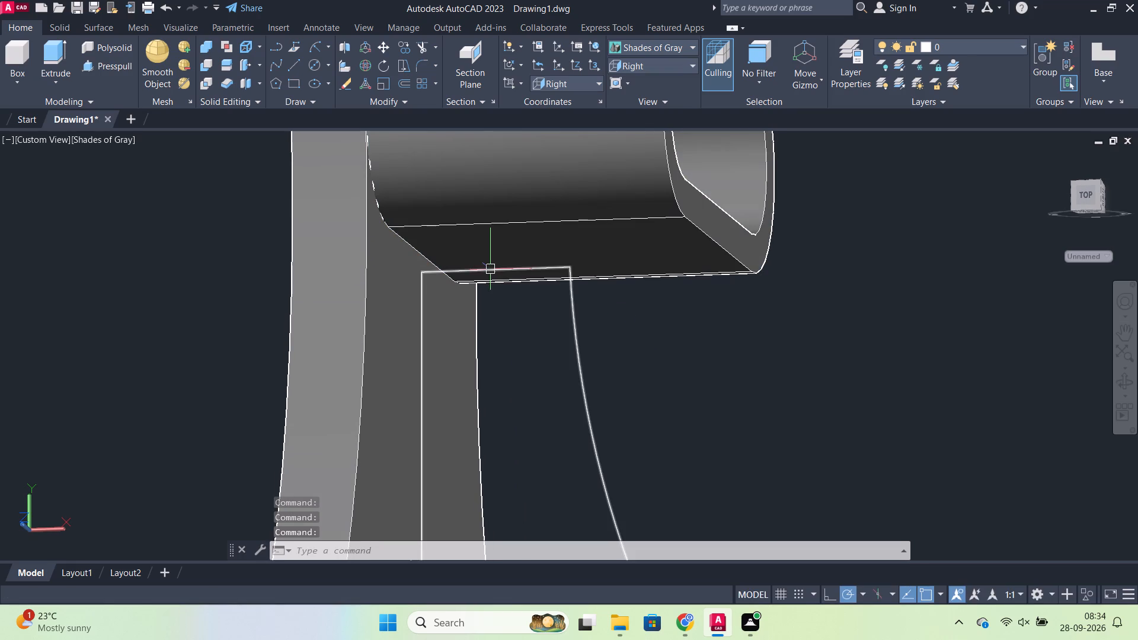
{"action": "left_click", "coordinate": [491, 271]}
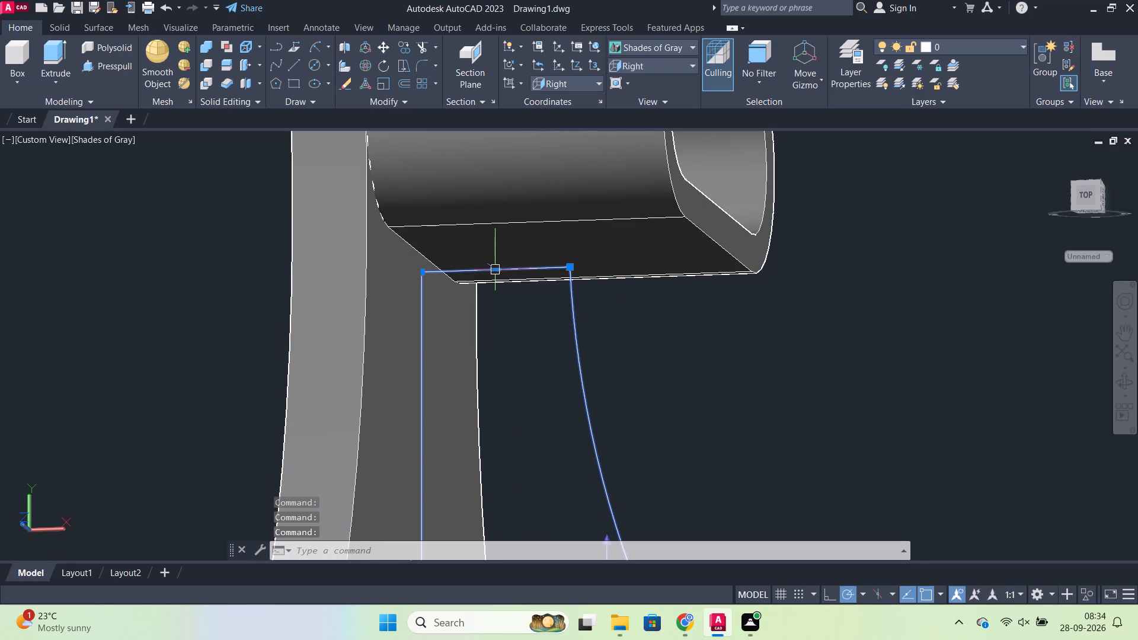
{"action": "left_click", "coordinate": [497, 270]}
{"action": "left_click", "coordinate": [495, 252]}
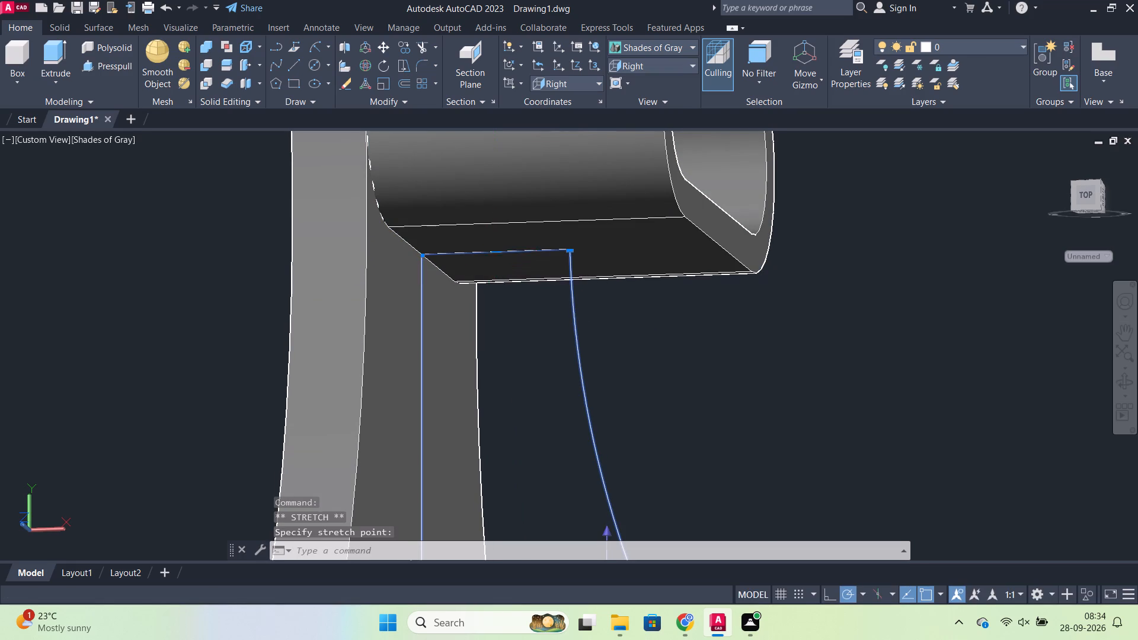
{"action": "key", "text": "Escape"}
Presspull the arc-sided rib profile 5 units to one side.
{"action": "middle_click_drag", "start_coordinate": [756, 357], "coordinate": [743, 373], "text": "shift"}
{"action": "scroll", "coordinate": [756, 357], "scroll_direction": "down", "scroll_amount": 1}
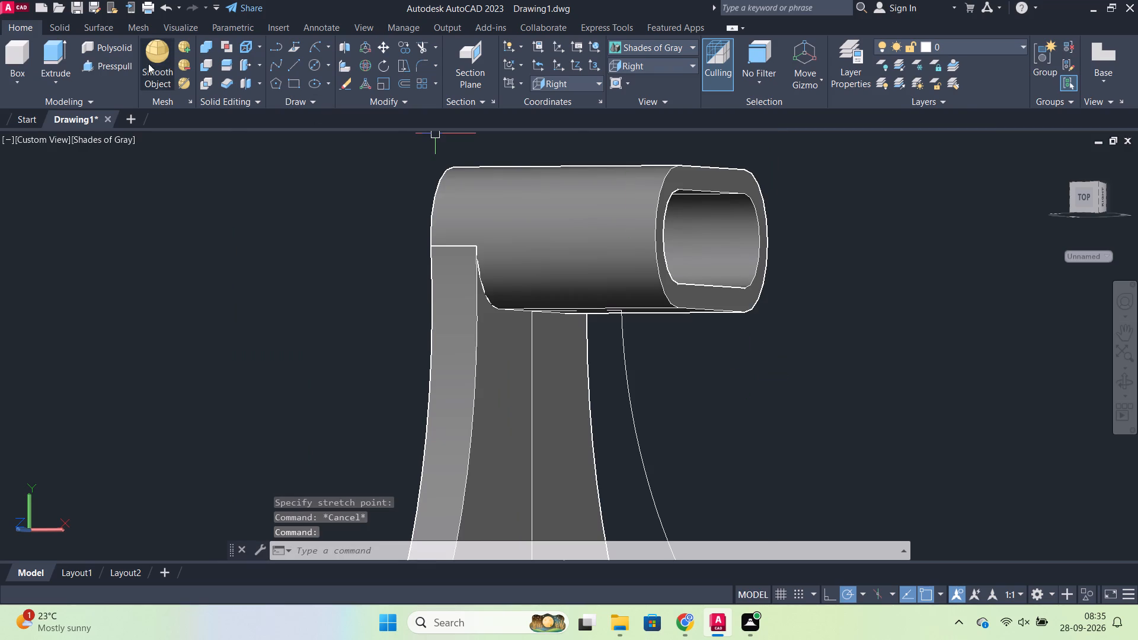
{"action": "left_click", "coordinate": [99, 70]}
{"action": "left_click", "coordinate": [637, 427]}
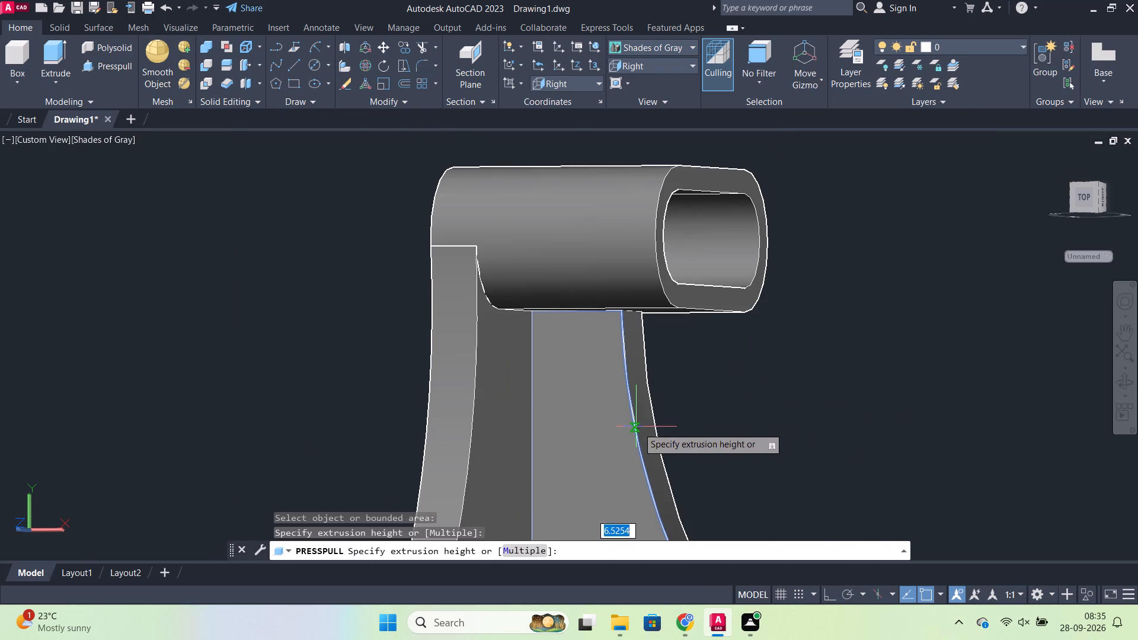
{"action": "middle_click_drag", "start_coordinate": [653, 424], "coordinate": [514, 332], "text": "shift"}
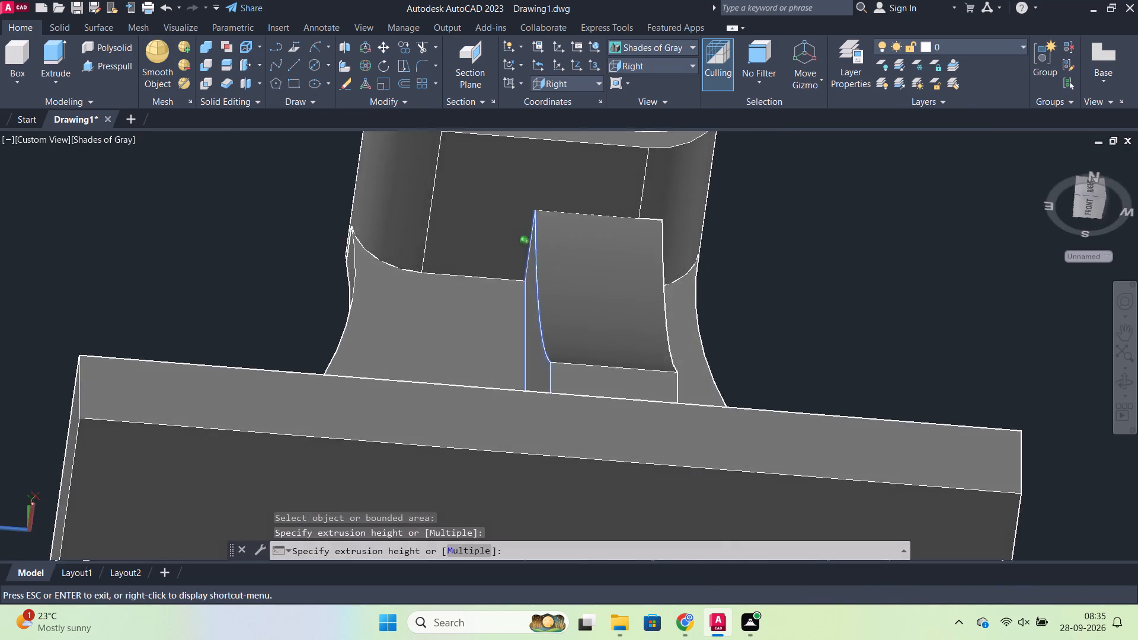
{"action": "middle_click_drag", "start_coordinate": [514, 332], "coordinate": [461, 380], "text": "shift"}
{"action": "middle_click_drag", "start_coordinate": [398, 424], "coordinate": [514, 415], "text": "shift"}
{"action": "middle_click_drag", "start_coordinate": [521, 428], "coordinate": [564, 485], "text": "shift"}
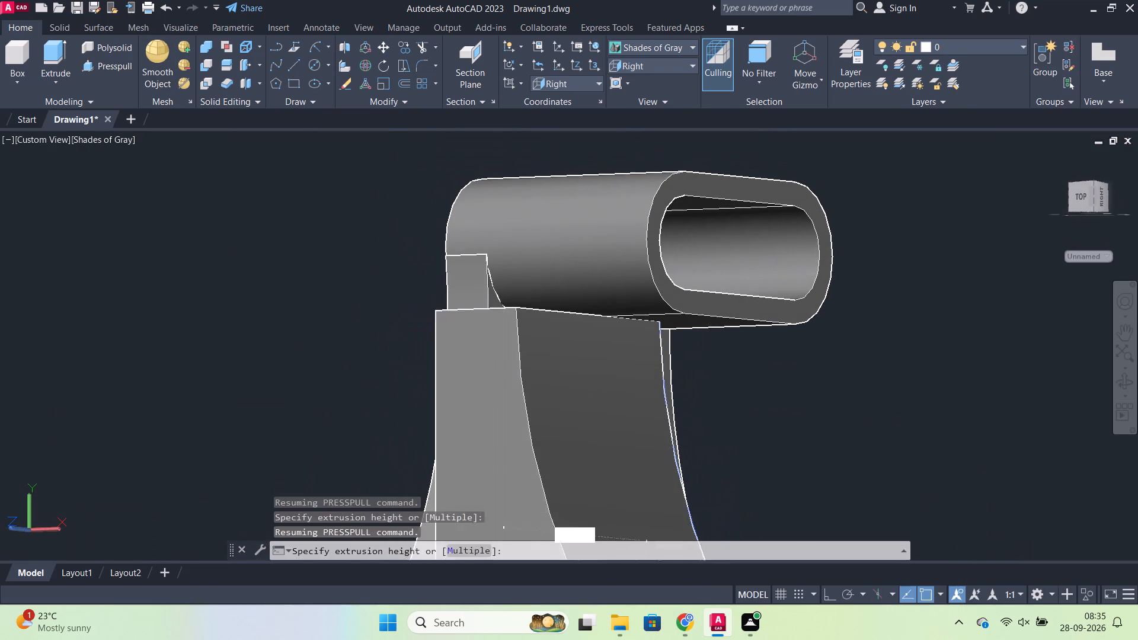
{"action": "scroll", "coordinate": [825, 441], "scroll_direction": "down", "scroll_amount": 1}
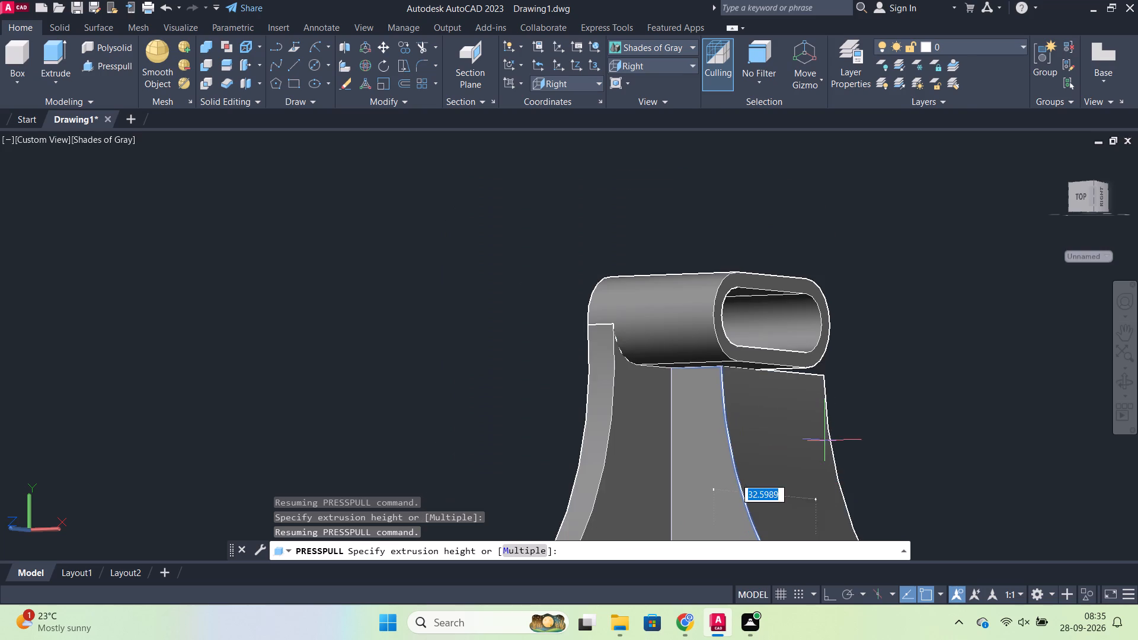
{"action": "scroll", "coordinate": [849, 442], "scroll_direction": "down", "scroll_amount": 3}
{"action": "middle_click_drag", "start_coordinate": [918, 443], "coordinate": [760, 309]}
{"action": "scroll", "coordinate": [740, 313], "scroll_direction": "up", "scroll_amount": 3}
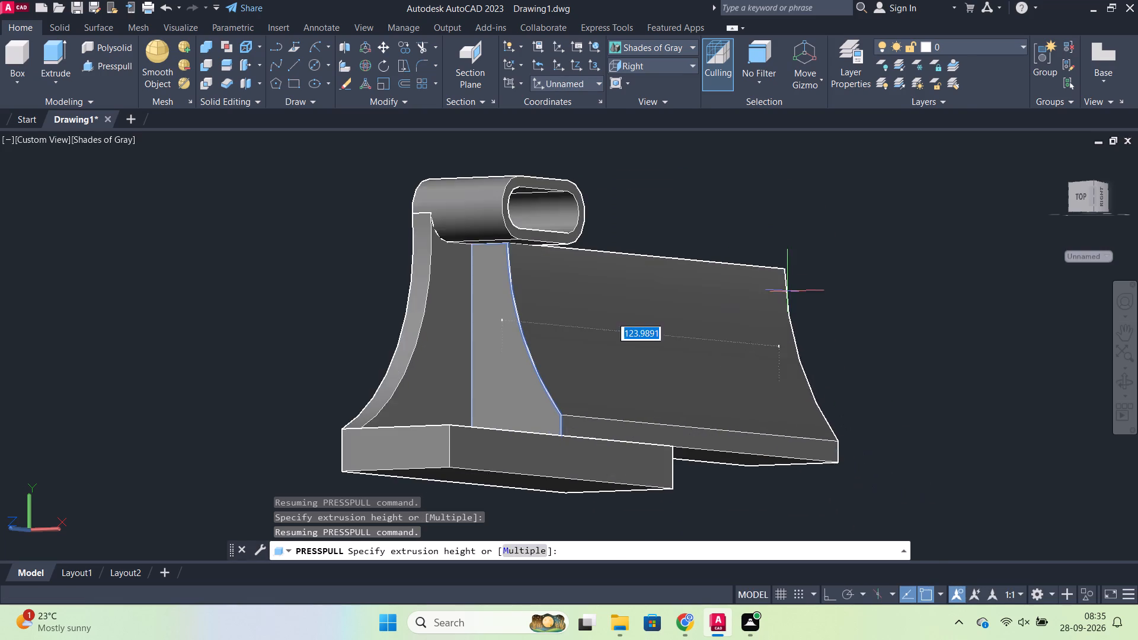
{"action": "middle_click_drag", "start_coordinate": [789, 292], "coordinate": [523, 323], "text": "shift"}
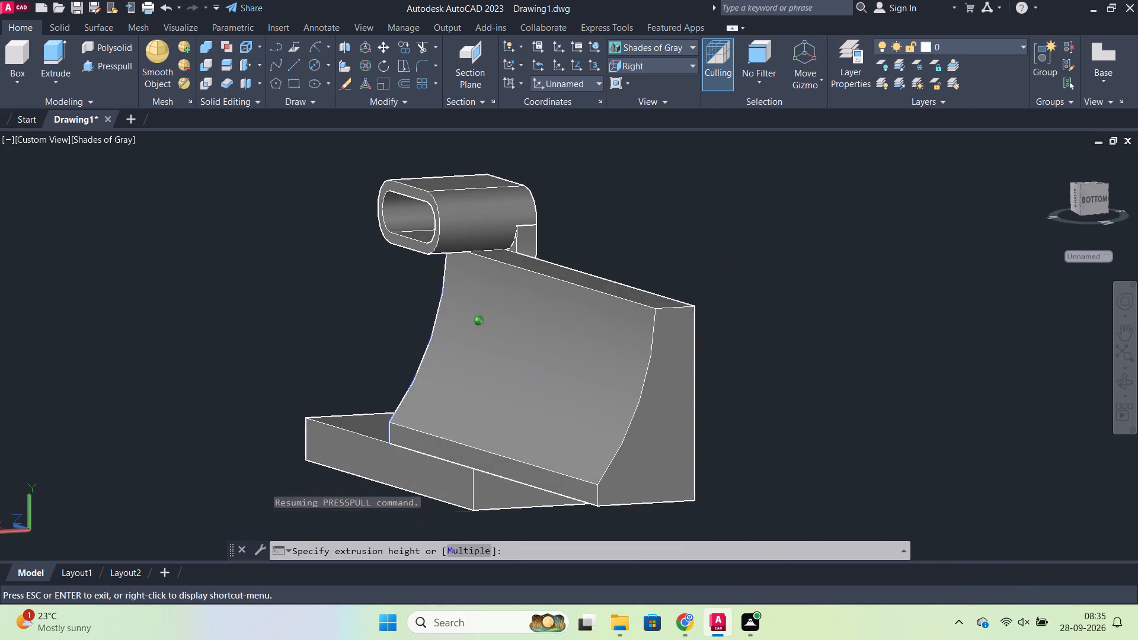
{"action": "key", "text": "5"}
{"action": "key", "text": "Return"}
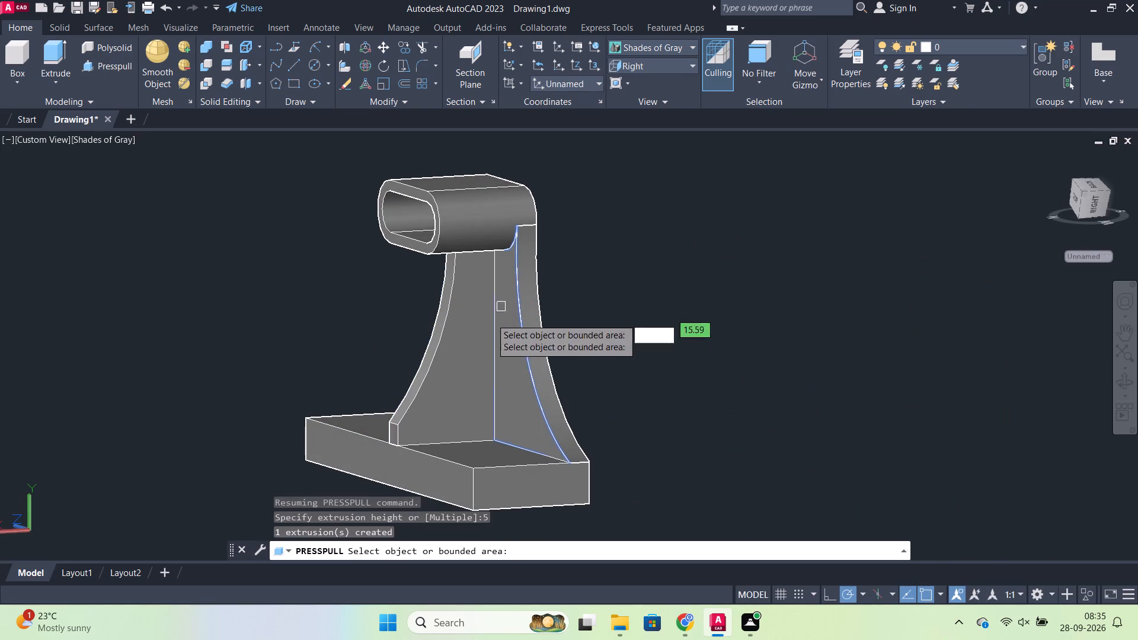
Presspull the opposite face of the rib profile outward by 5 units to thicken the rib on its other side.
{"action": "middle_click_drag", "start_coordinate": [705, 337], "coordinate": [918, 309], "text": "shift"}
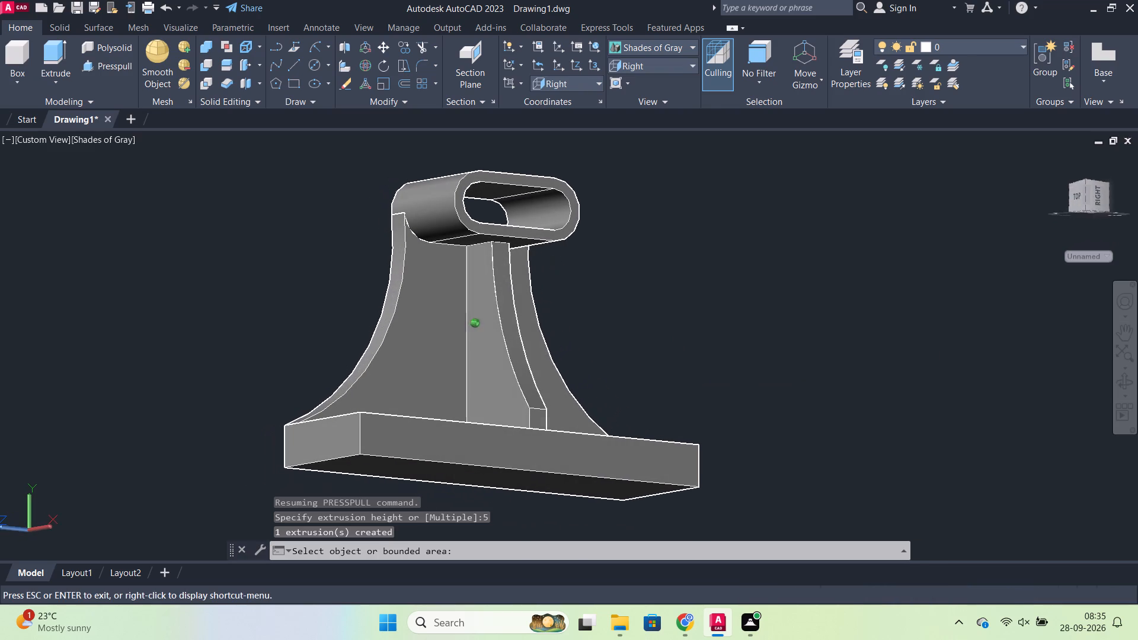
{"action": "left_click", "coordinate": [494, 341]}
{"action": "key", "text": "5"}
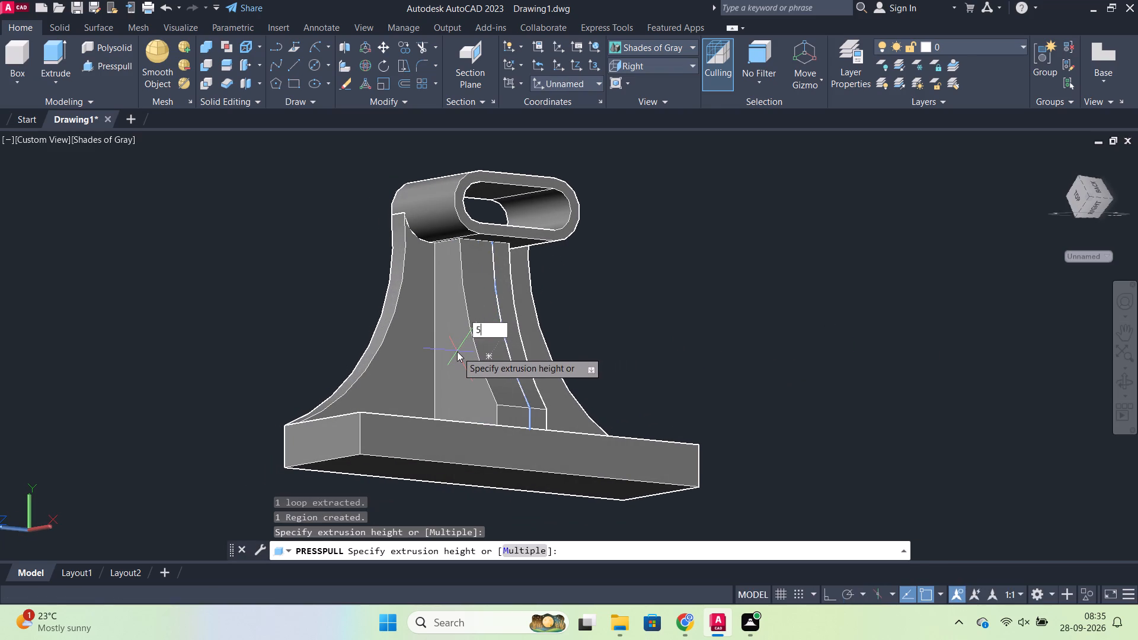
{"action": "key", "text": "Return"}
{"action": "key", "text": "Escape"}
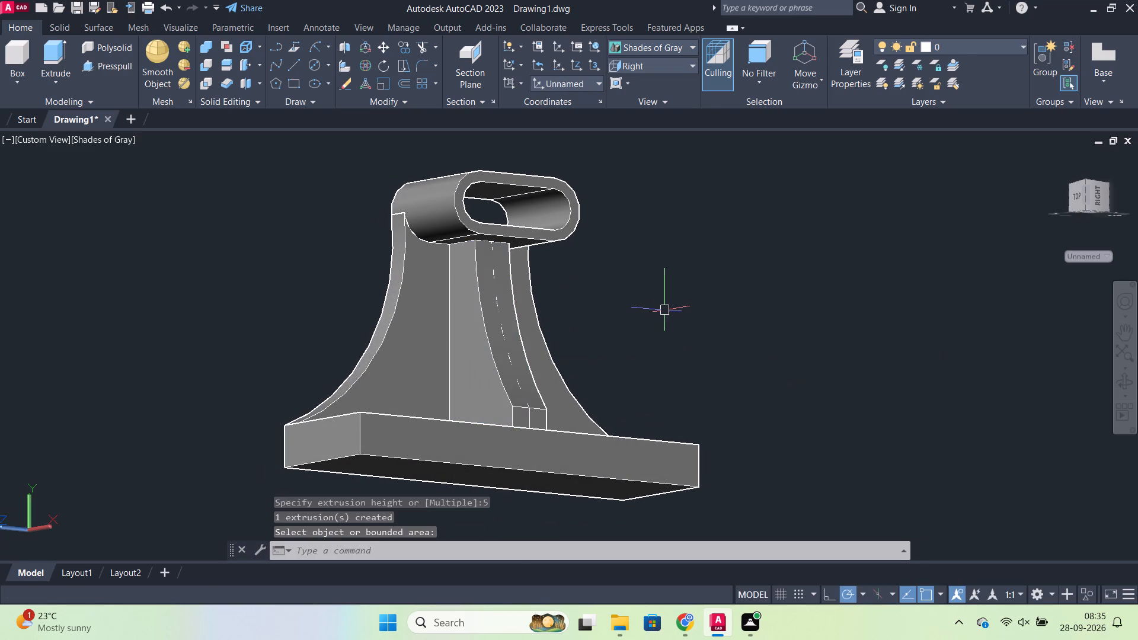
Examine the thickened rib and its fit with the base, upright and slotted top from several angles.
{"action": "scroll", "coordinate": [668, 295], "scroll_direction": "up", "scroll_amount": 2}
{"action": "middle_click_drag", "start_coordinate": [653, 294], "coordinate": [644, 357], "text": "shift"}
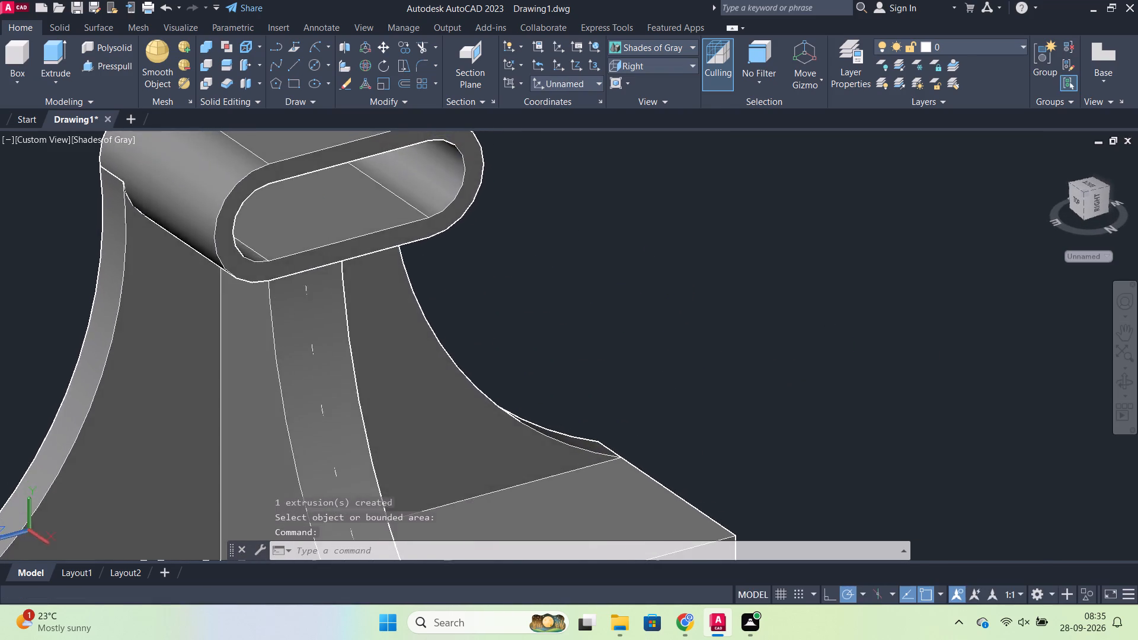
{"action": "scroll", "coordinate": [644, 334], "scroll_direction": "down", "scroll_amount": 3}
{"action": "middle_click_drag", "start_coordinate": [651, 329], "coordinate": [829, 276]}
{"action": "scroll", "coordinate": [845, 281], "scroll_direction": "up", "scroll_amount": 2}
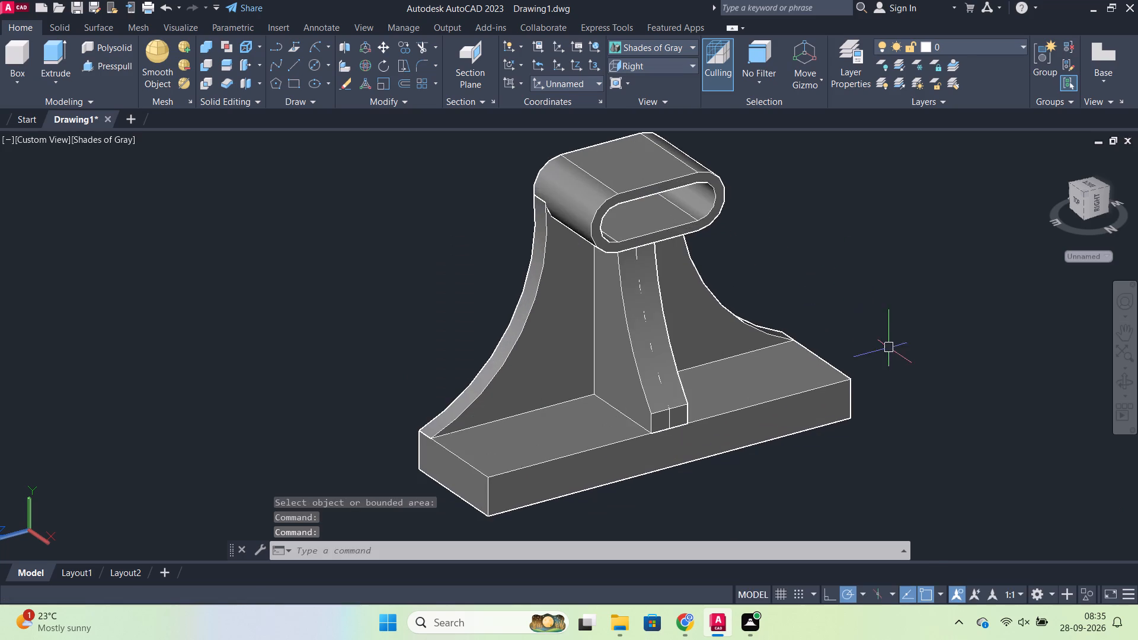
{"action": "middle_click_drag", "start_coordinate": [886, 348], "coordinate": [887, 264], "text": "shift"}
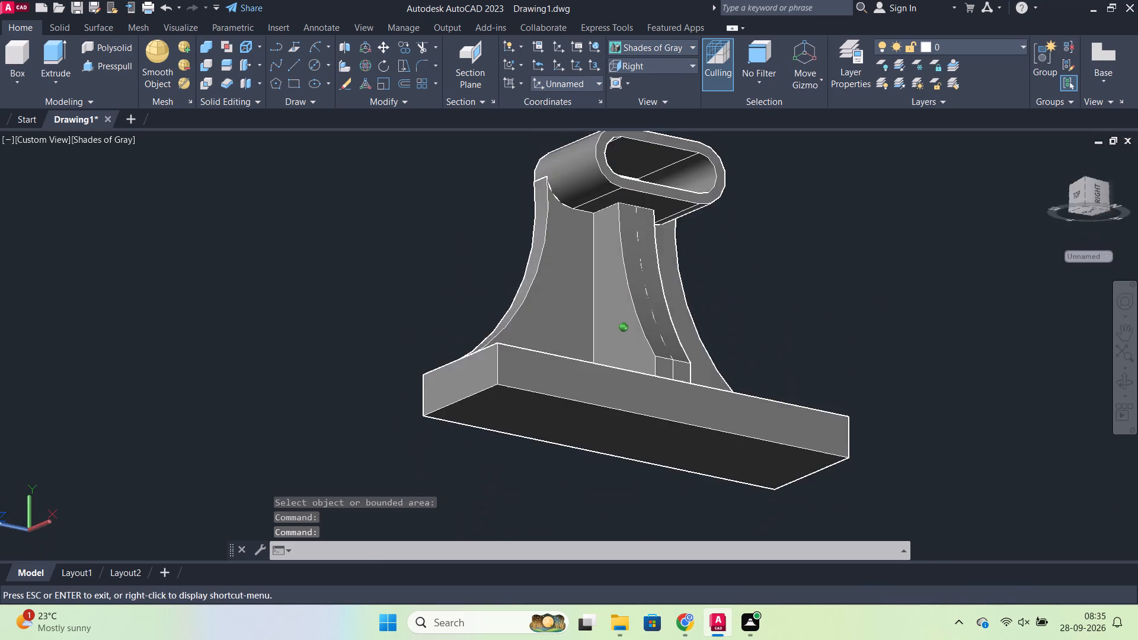
{"action": "middle_click_drag", "start_coordinate": [887, 264], "coordinate": [1032, 355], "text": "shift"}
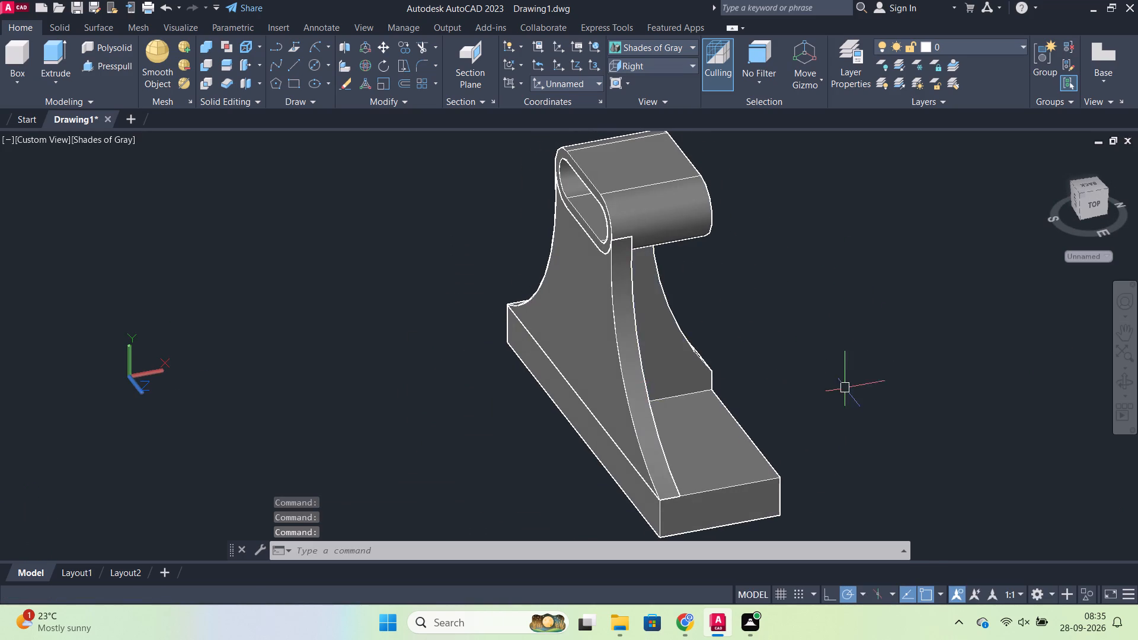
{"action": "scroll", "coordinate": [847, 406], "scroll_direction": "down", "scroll_amount": 1}
{"action": "scroll", "coordinate": [881, 409], "scroll_direction": "up", "scroll_amount": 1}
{"action": "middle_click_drag", "start_coordinate": [859, 441], "coordinate": [766, 344]}
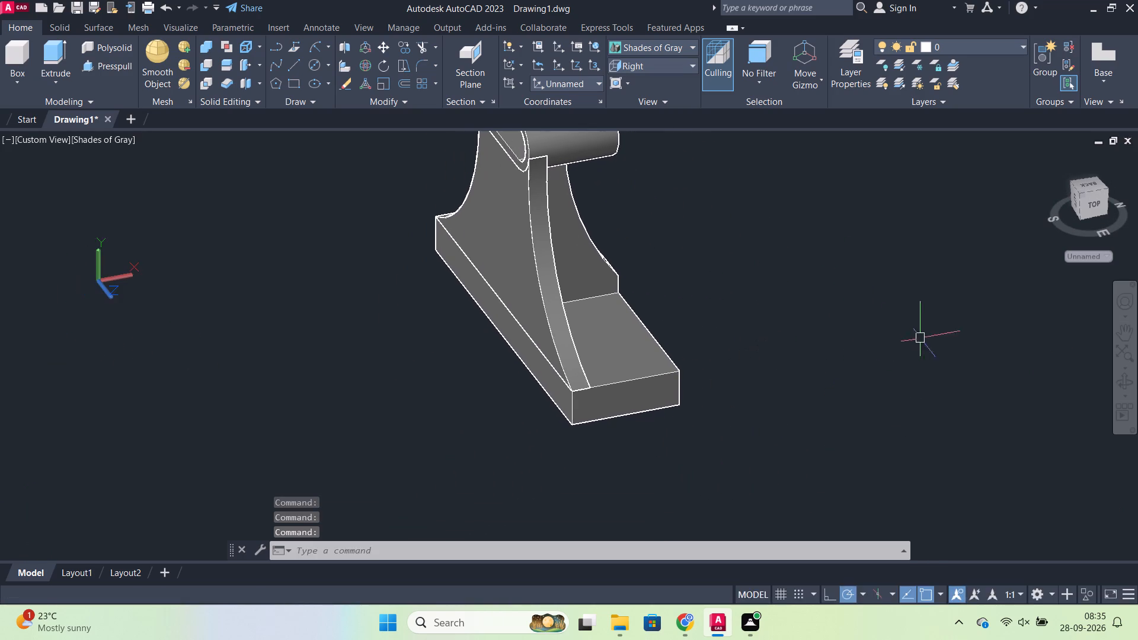
{"action": "middle_click_drag", "start_coordinate": [899, 316], "coordinate": [672, 364], "text": "shift"}
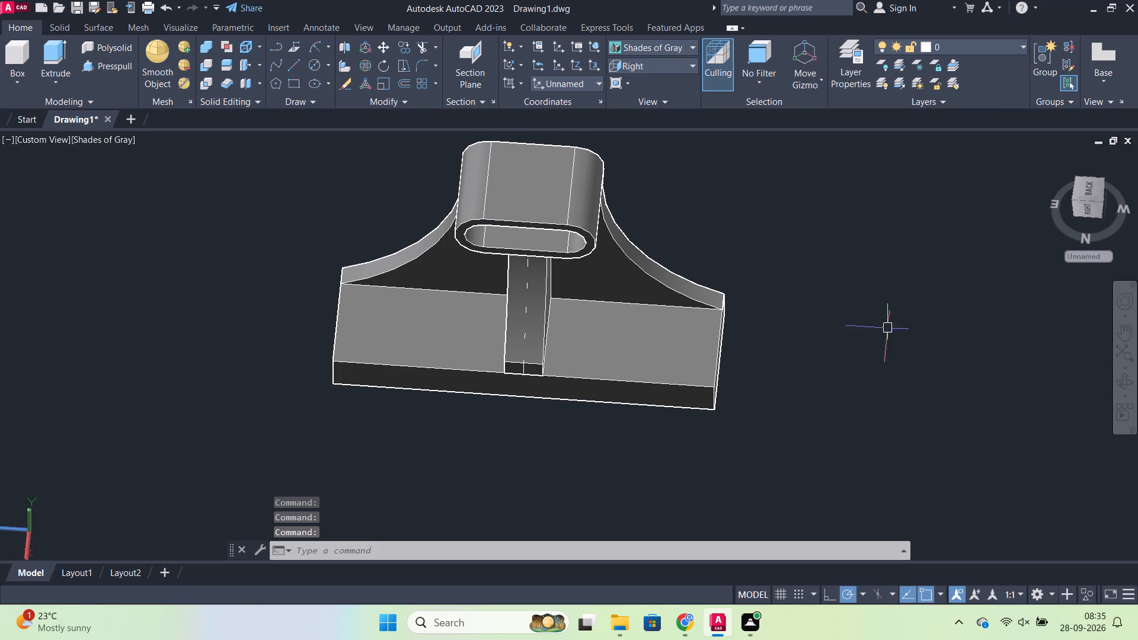
Draw a line from the base's upper rear corner along its short top edge, extending past the front edge.
{"action": "left_click", "coordinate": [290, 64]}
{"action": "middle_click_drag", "start_coordinate": [451, 425], "coordinate": [548, 409]}
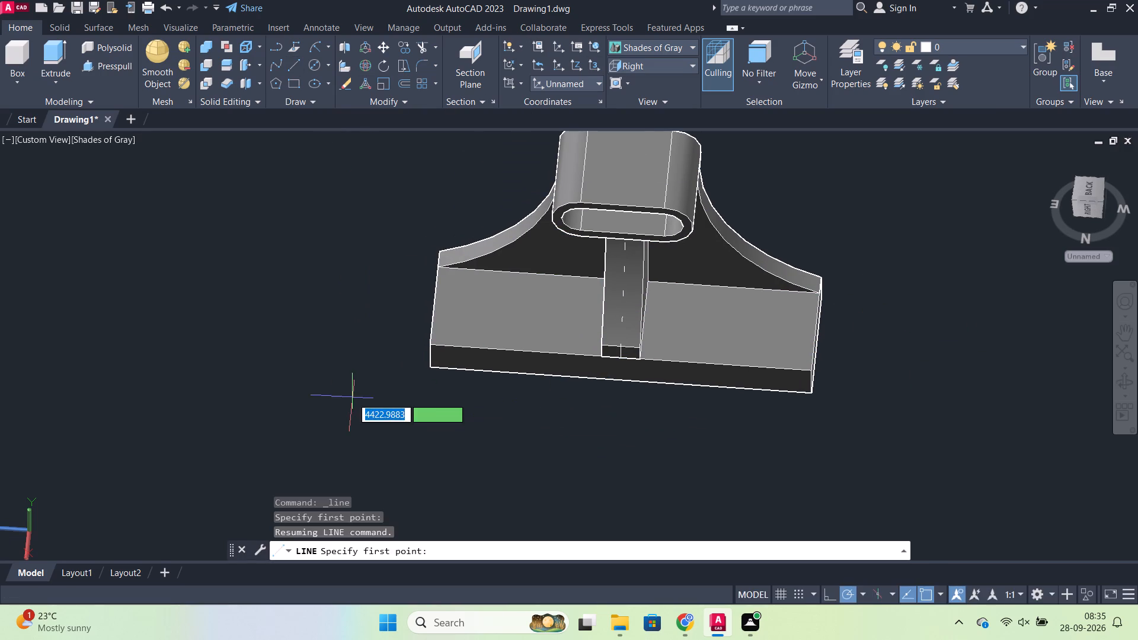
{"action": "middle_click_drag", "start_coordinate": [359, 399], "coordinate": [452, 470], "text": "shift"}
{"action": "middle_click_drag", "start_coordinate": [429, 418], "coordinate": [474, 300], "text": "shift"}
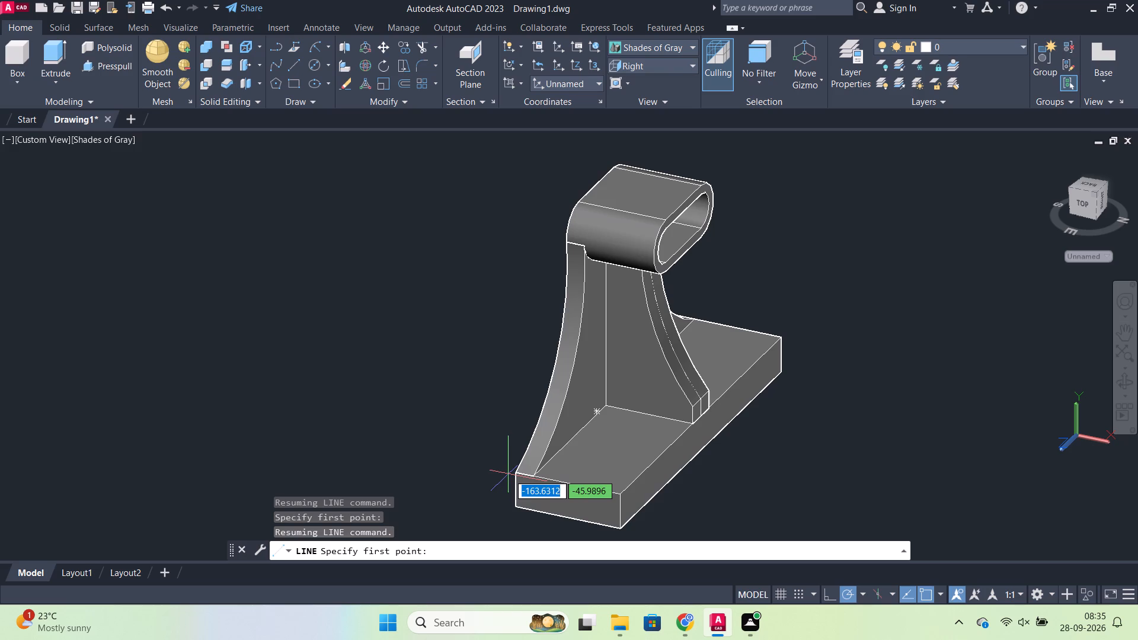
{"action": "scroll", "coordinate": [511, 475], "scroll_direction": "up", "scroll_amount": 3}
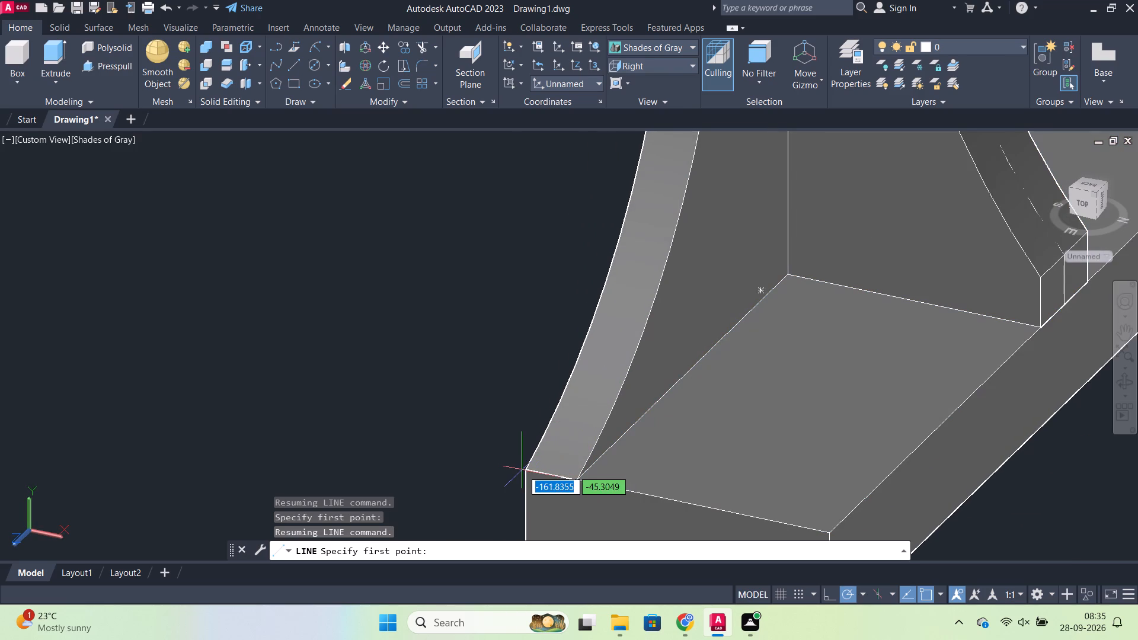
{"action": "left_click", "coordinate": [524, 470]}
{"action": "middle_click_drag", "start_coordinate": [850, 504], "coordinate": [711, 354]}
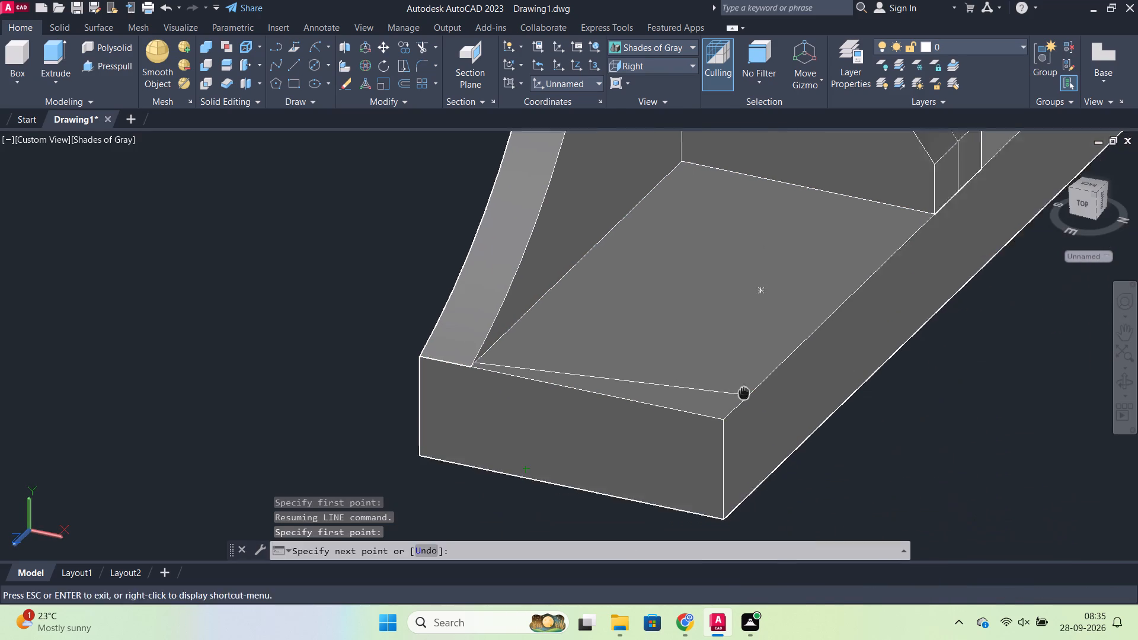
{"action": "middle_click_drag", "start_coordinate": [711, 354], "coordinate": [646, 262]}
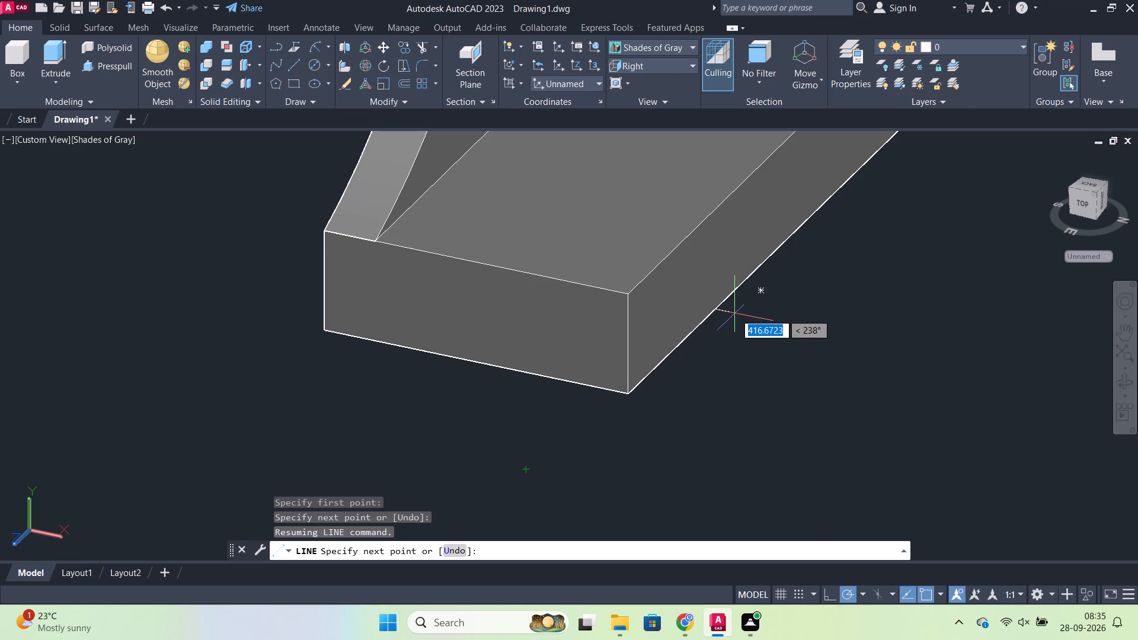
{"action": "left_click", "coordinate": [721, 317]}
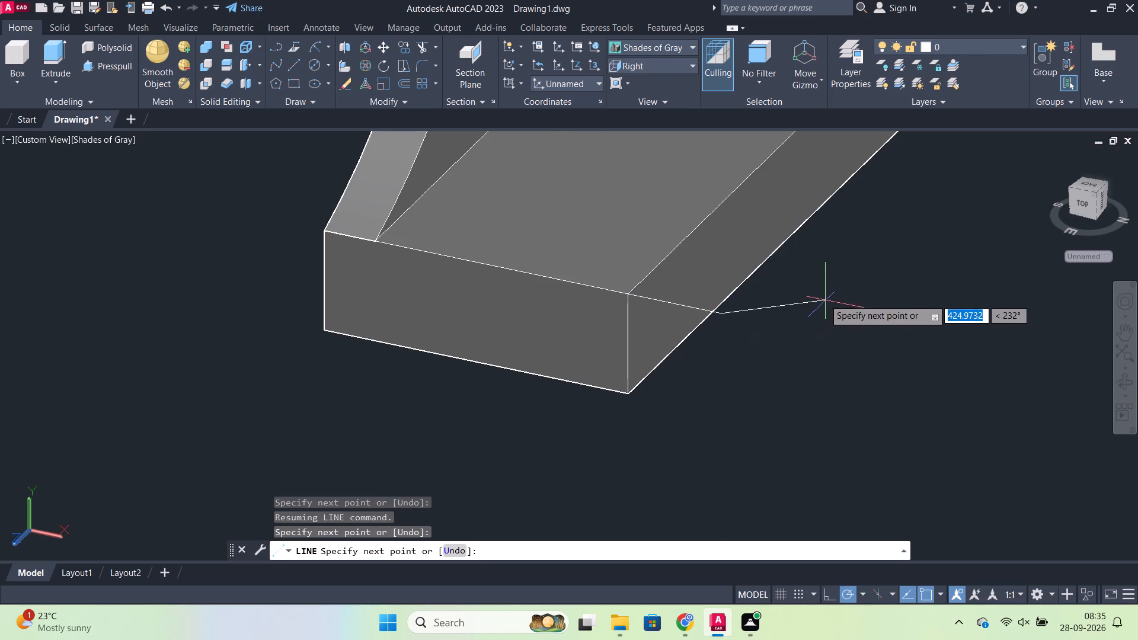
{"action": "key", "text": "Escape"}
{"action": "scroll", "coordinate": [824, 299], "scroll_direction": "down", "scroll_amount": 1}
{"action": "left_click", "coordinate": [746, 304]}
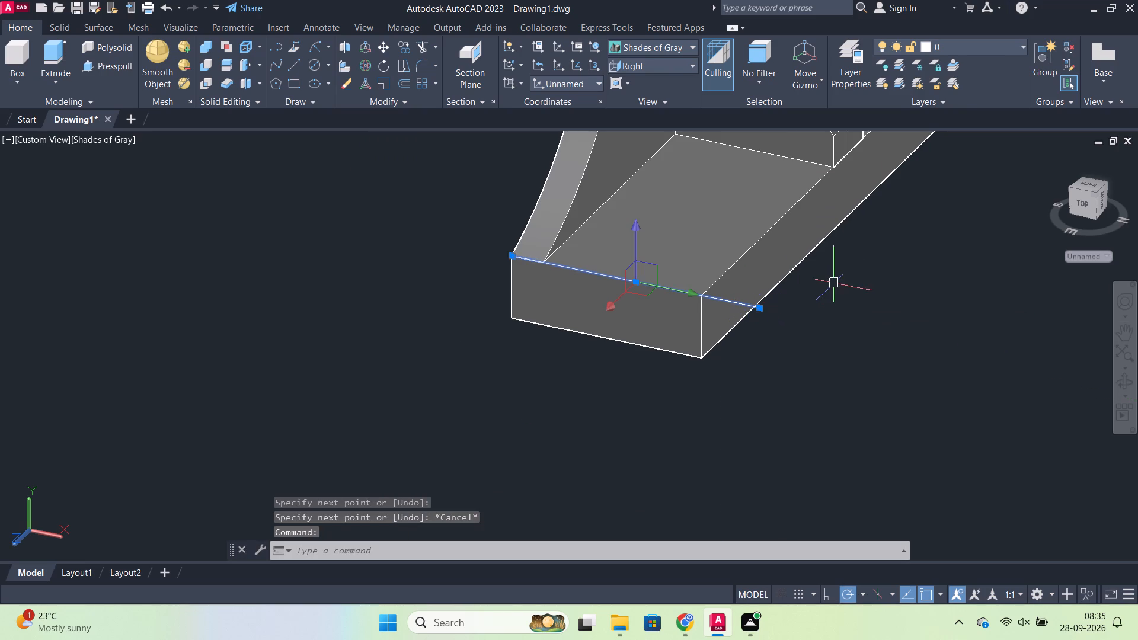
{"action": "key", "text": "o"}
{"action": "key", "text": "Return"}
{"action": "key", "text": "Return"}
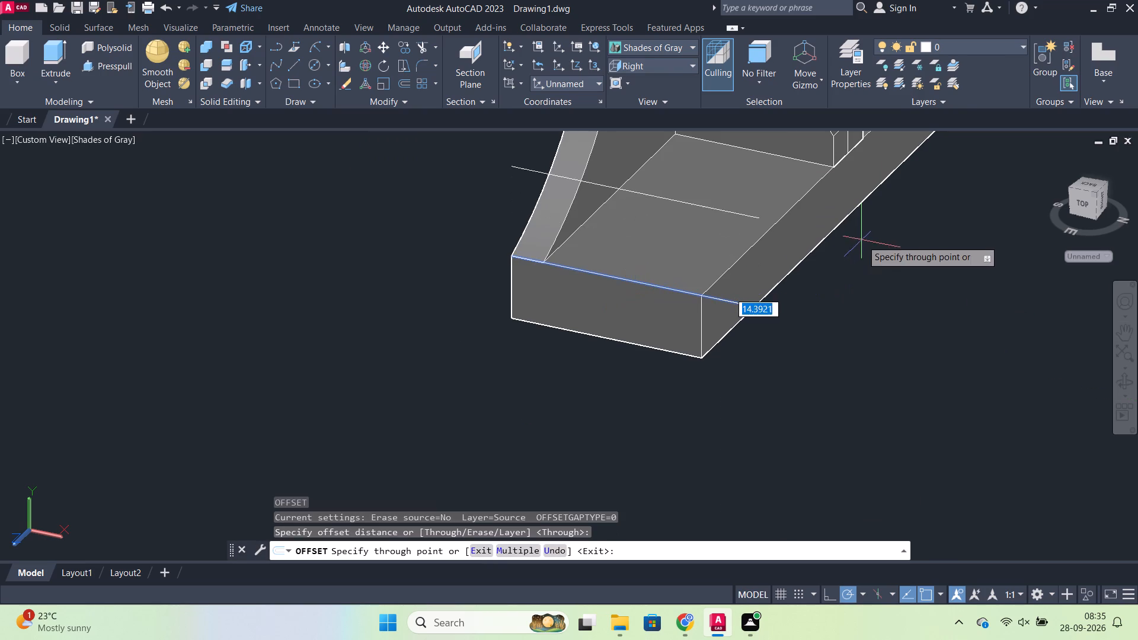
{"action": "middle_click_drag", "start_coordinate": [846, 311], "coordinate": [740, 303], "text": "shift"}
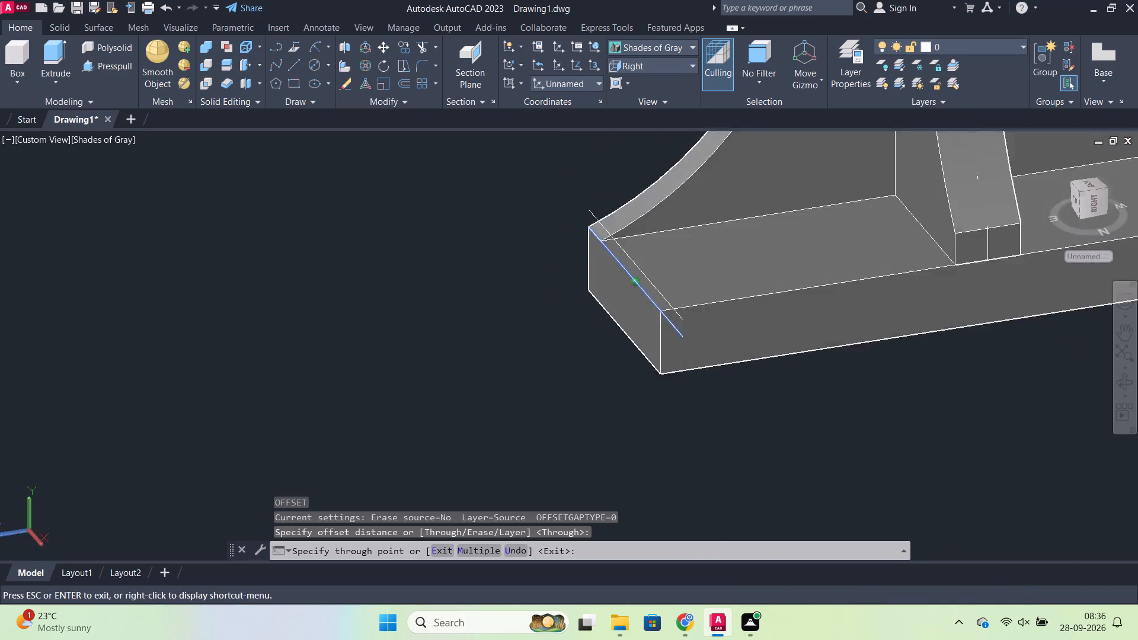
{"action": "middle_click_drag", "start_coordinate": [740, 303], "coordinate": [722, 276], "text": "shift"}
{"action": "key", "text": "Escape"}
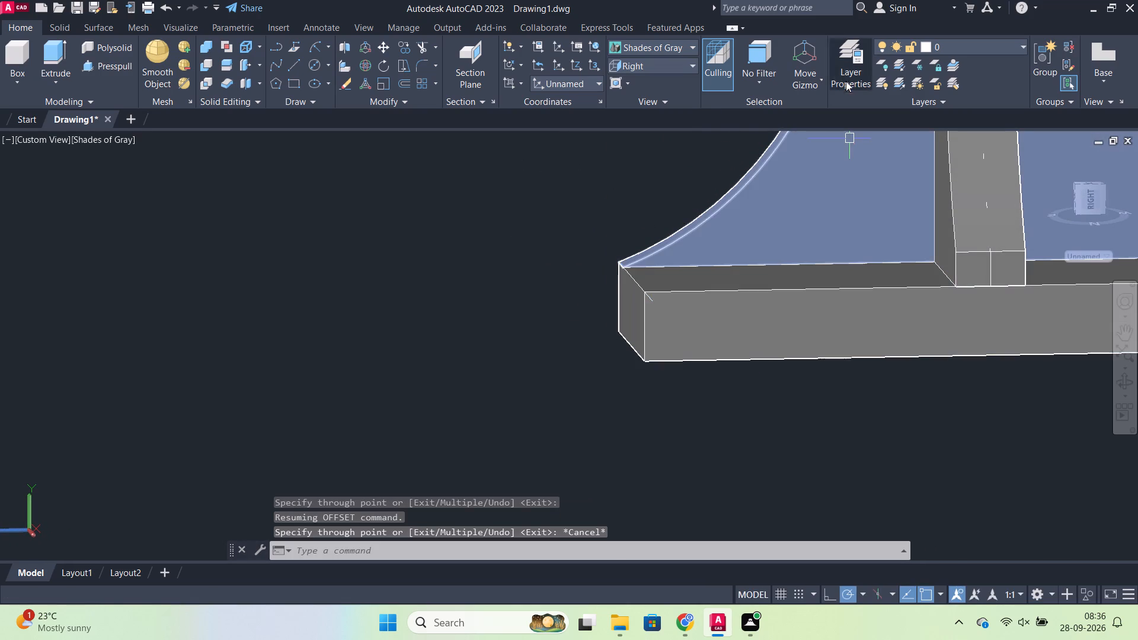
In the Top view, draw a line along the base's opposite short edge from the upright, extending past the rib-side long edge.
{"action": "left_click", "coordinate": [650, 39]}
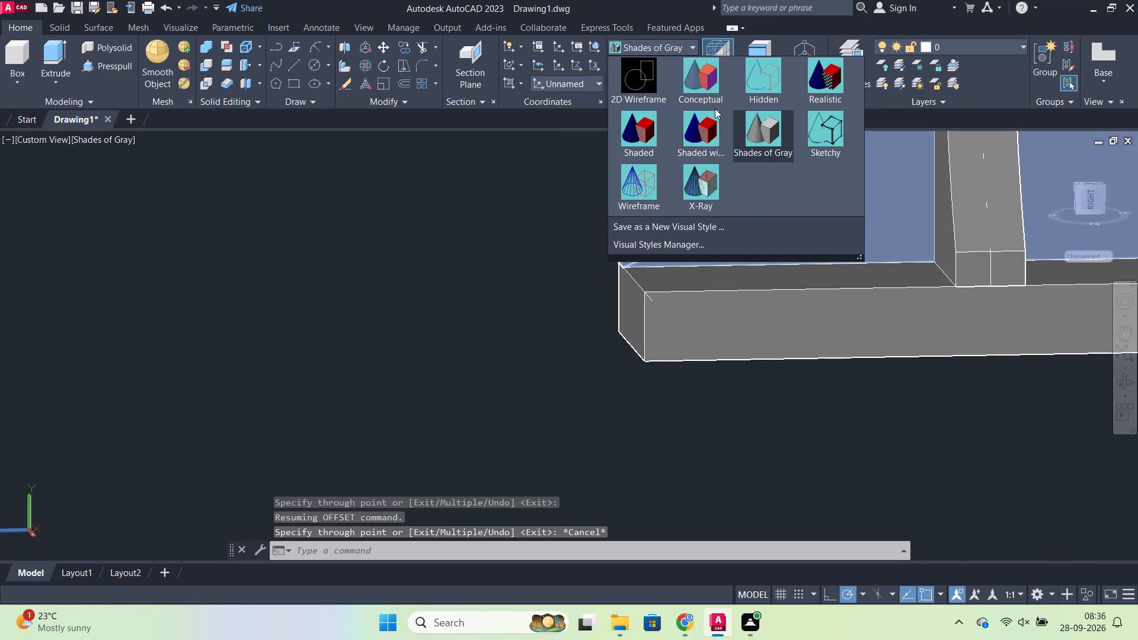
{"action": "key", "text": "Escape"}
{"action": "left_click", "coordinate": [660, 74]}
{"action": "left_click", "coordinate": [655, 69]}
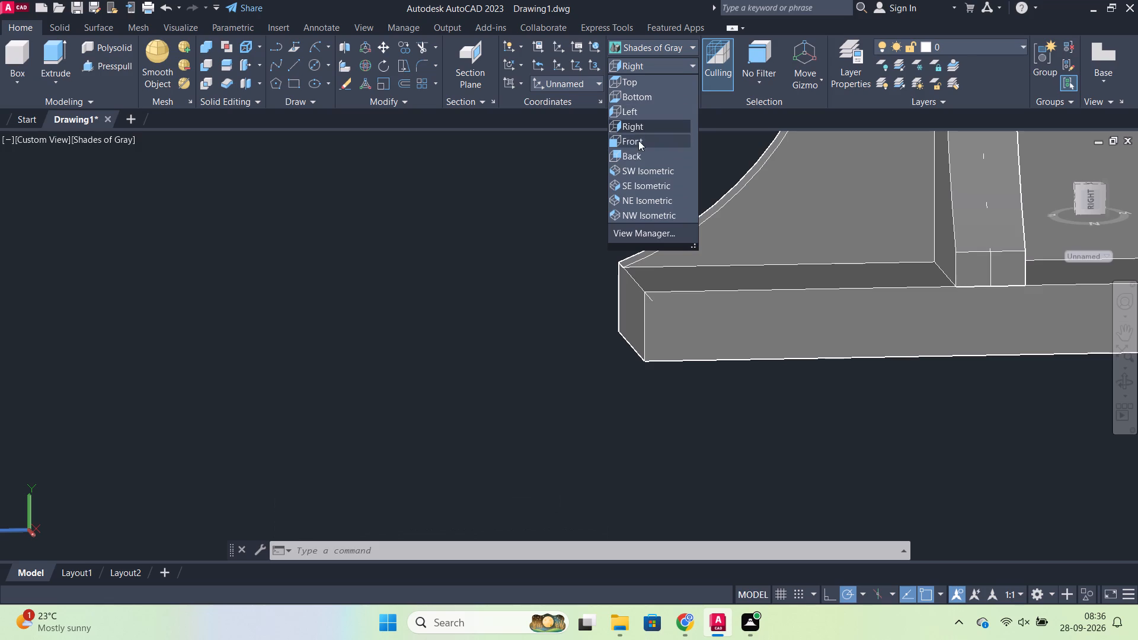
{"action": "left_click", "coordinate": [634, 88]}
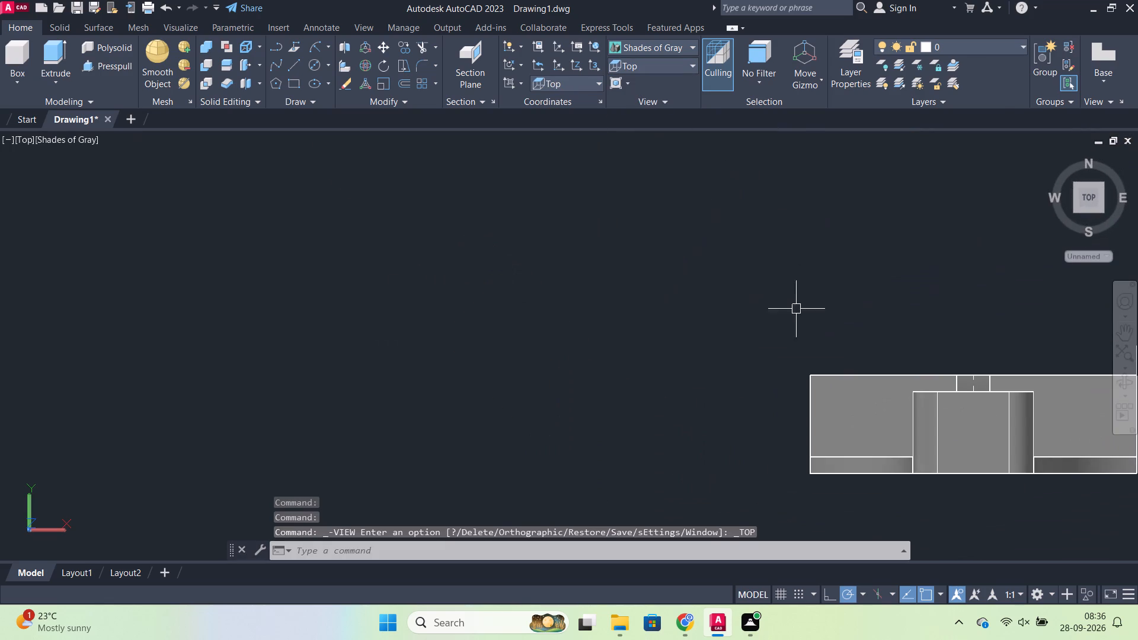
{"action": "scroll", "coordinate": [682, 470], "scroll_direction": "up", "scroll_amount": 1}
{"action": "middle_click_drag", "start_coordinate": [723, 451], "coordinate": [433, 323]}
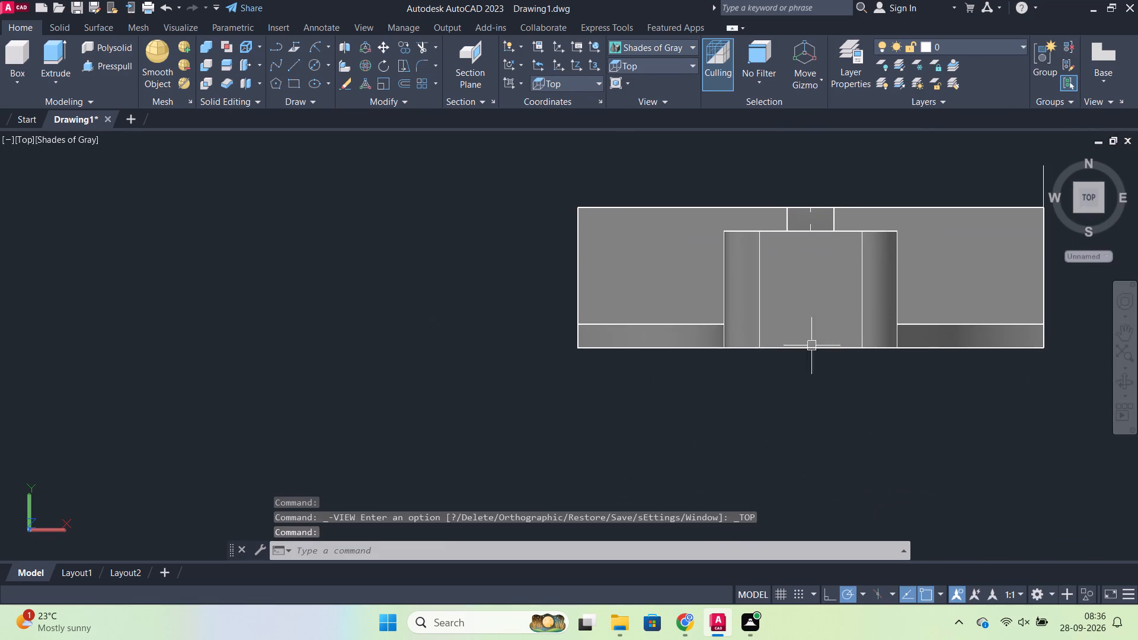
{"action": "left_click", "coordinate": [296, 59]}
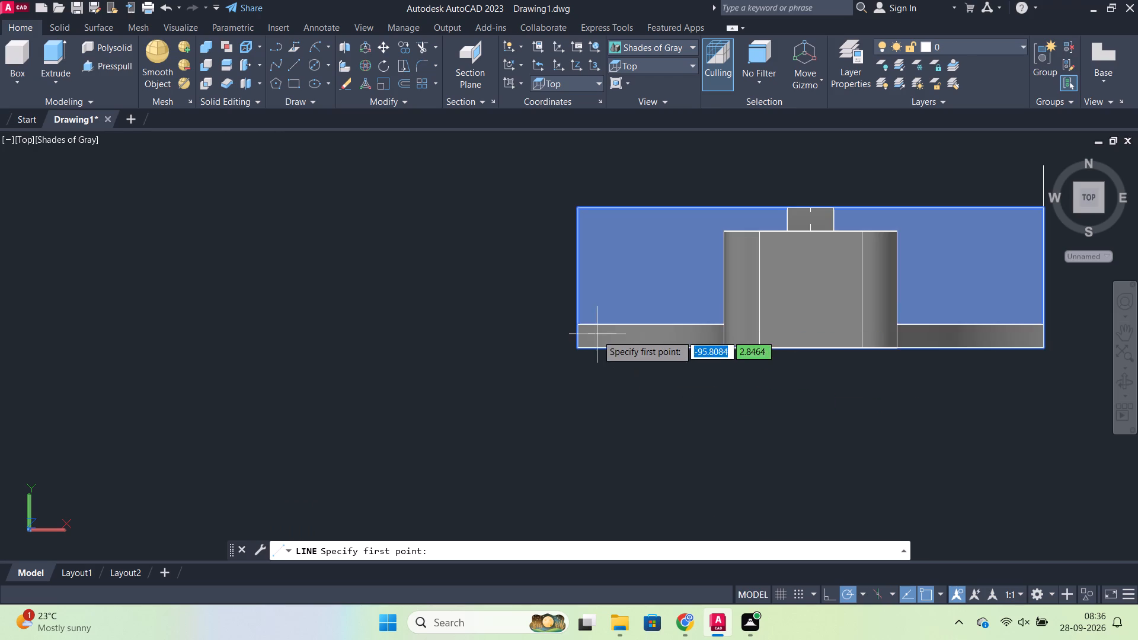
{"action": "left_click", "coordinate": [578, 326]}
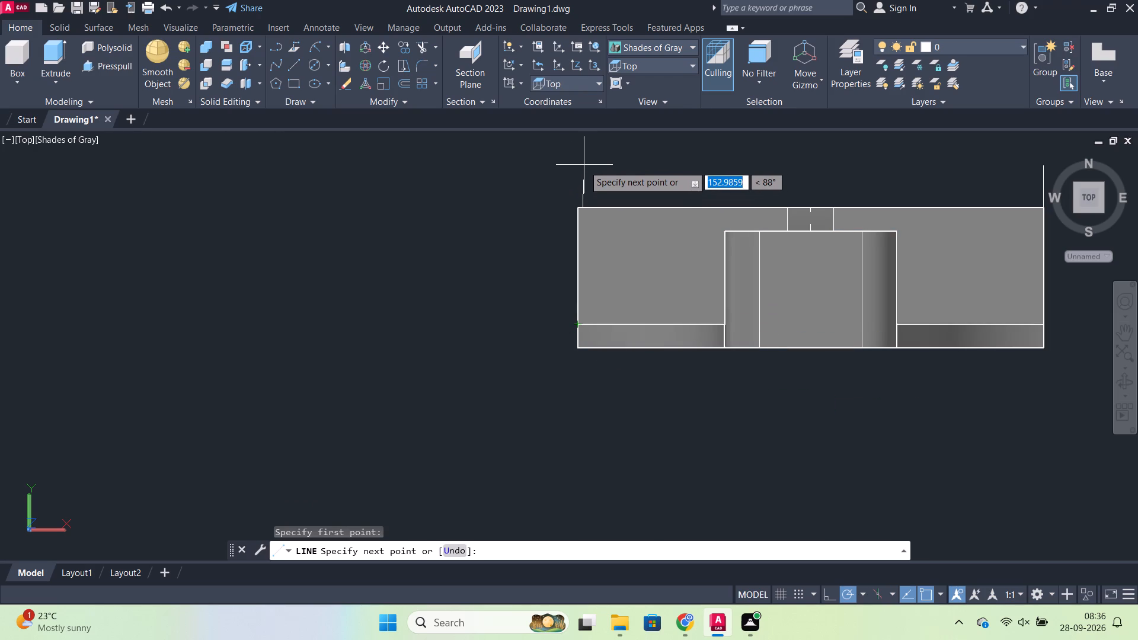
{"action": "left_click", "coordinate": [580, 166]}
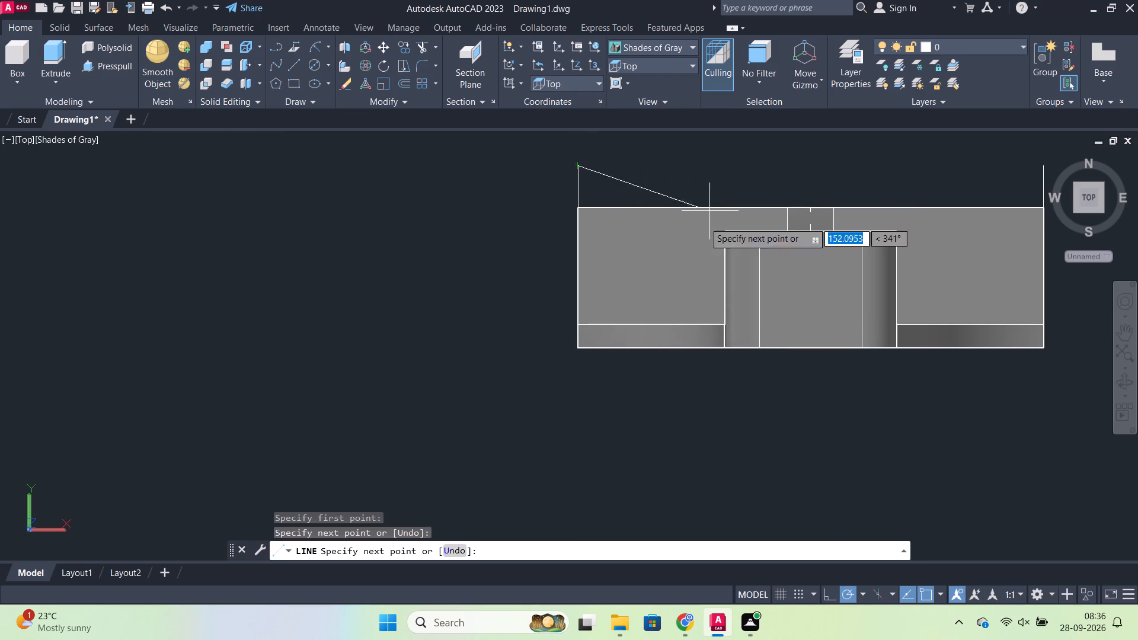
{"action": "key", "text": "Escape"}
Offset the new short-edge line 15 units inward along the base, toward the rib.
{"action": "middle_click_drag", "start_coordinate": [533, 344], "coordinate": [584, 302], "text": "shift"}
{"action": "left_click", "coordinate": [553, 333]}
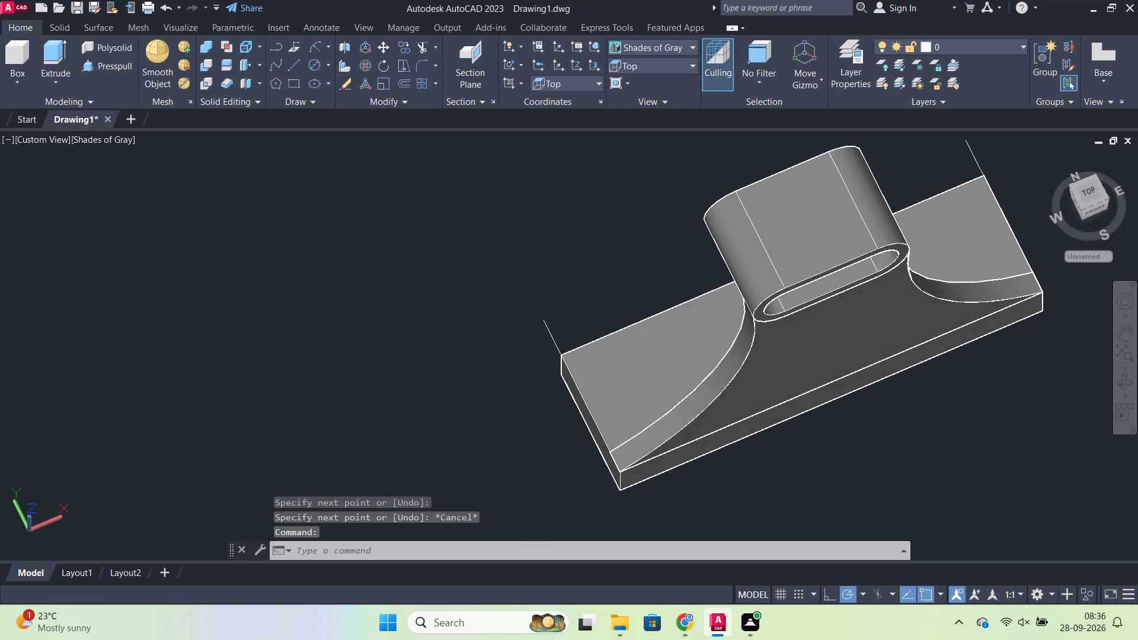
{"action": "key", "text": "o"}
{"action": "key", "text": "Return"}
{"action": "key", "text": "Return"}
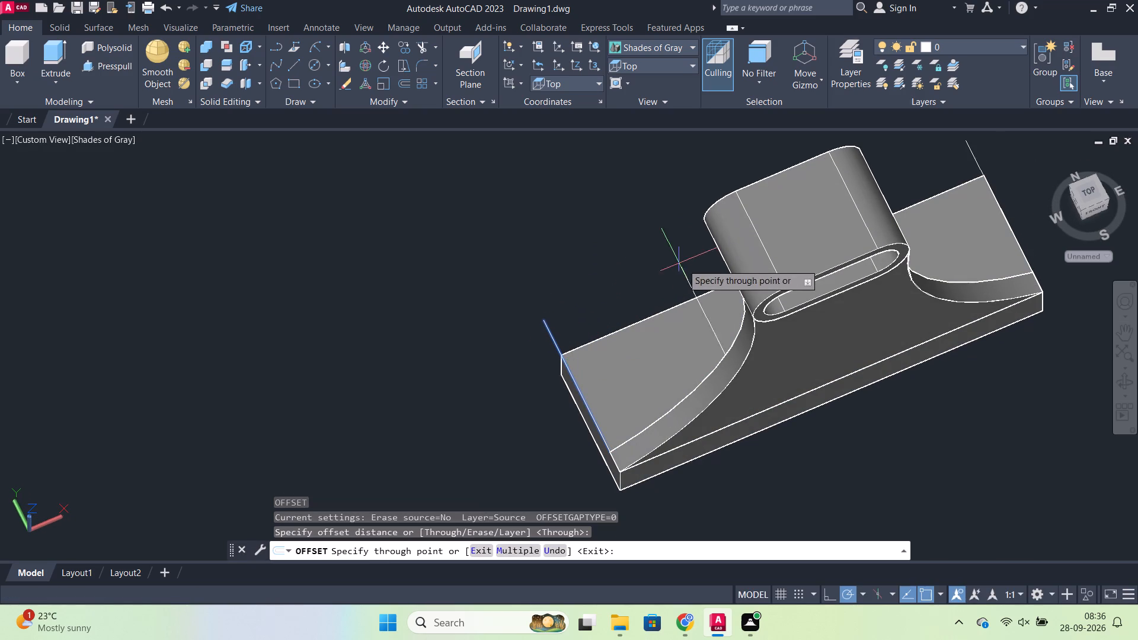
{"action": "key", "text": "1"}
{"action": "key", "text": "5"}
{"action": "key", "text": "Return"}
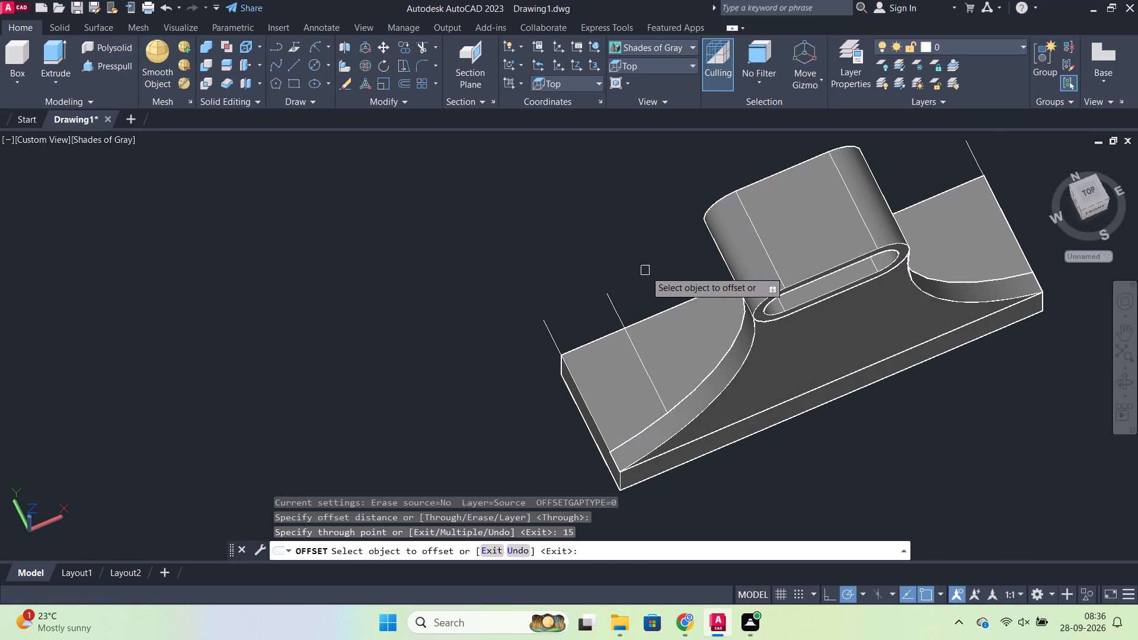
Draw a line about 26 units long from the base's upper corner along its rib-side long edge, crossing the offset line.
{"action": "middle_click_drag", "start_coordinate": [566, 321], "coordinate": [682, 274], "text": "shift"}
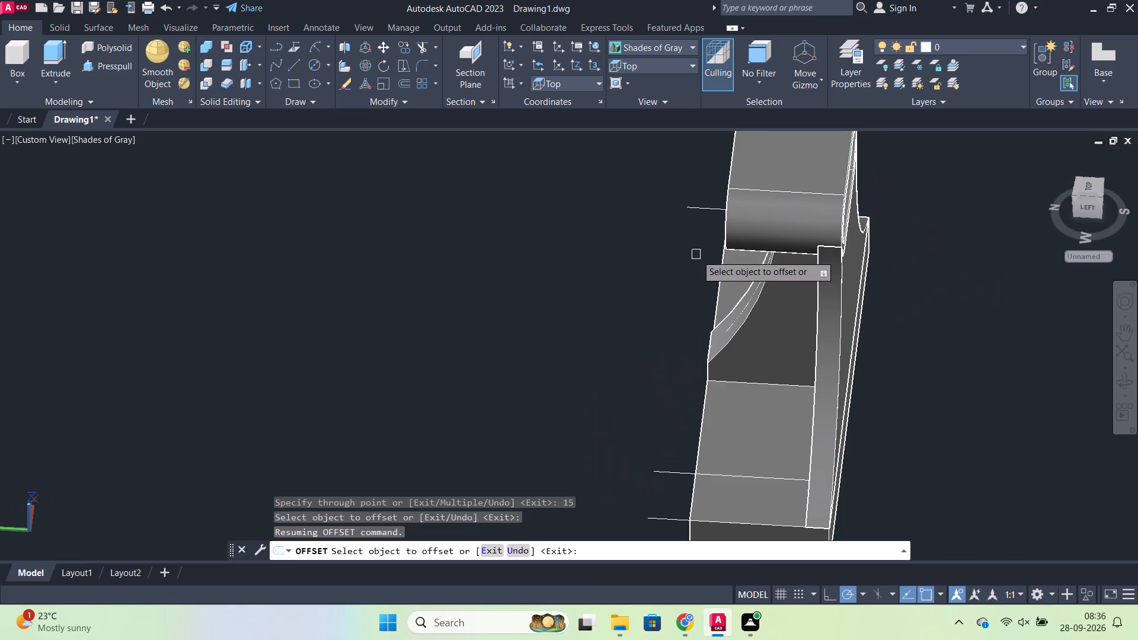
{"action": "scroll", "coordinate": [592, 403], "scroll_direction": "down", "scroll_amount": 1}
{"action": "middle_click_drag", "start_coordinate": [581, 417], "coordinate": [602, 354]}
{"action": "scroll", "coordinate": [629, 356], "scroll_direction": "up", "scroll_amount": 1}
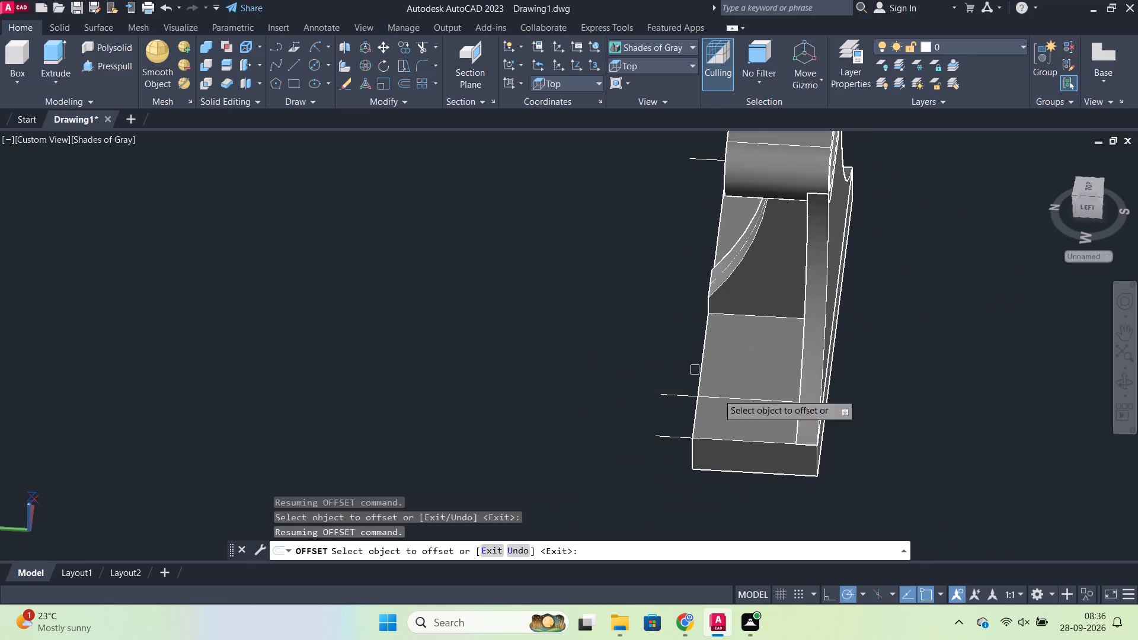
{"action": "left_click", "coordinate": [289, 66]}
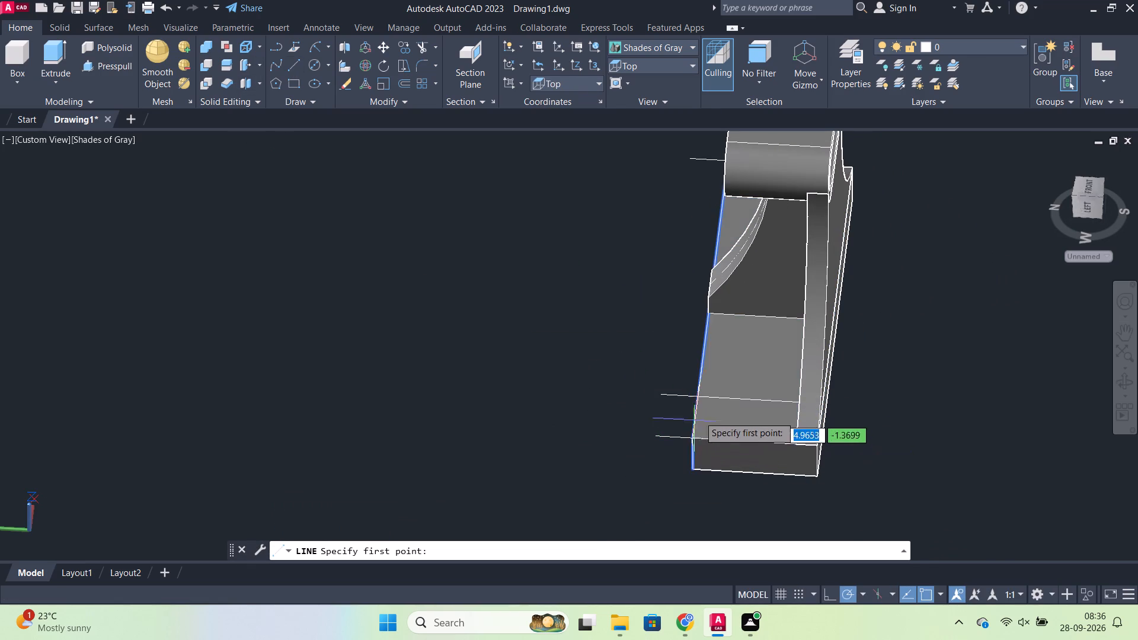
{"action": "scroll", "coordinate": [697, 405], "scroll_direction": "up", "scroll_amount": 2}
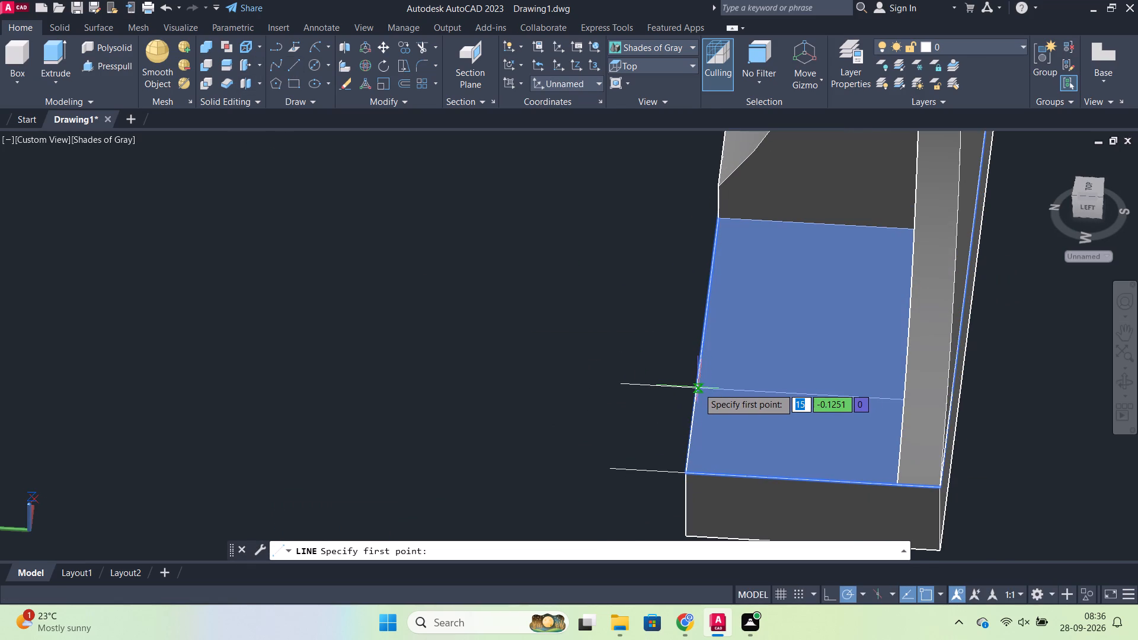
{"action": "left_click", "coordinate": [685, 473]}
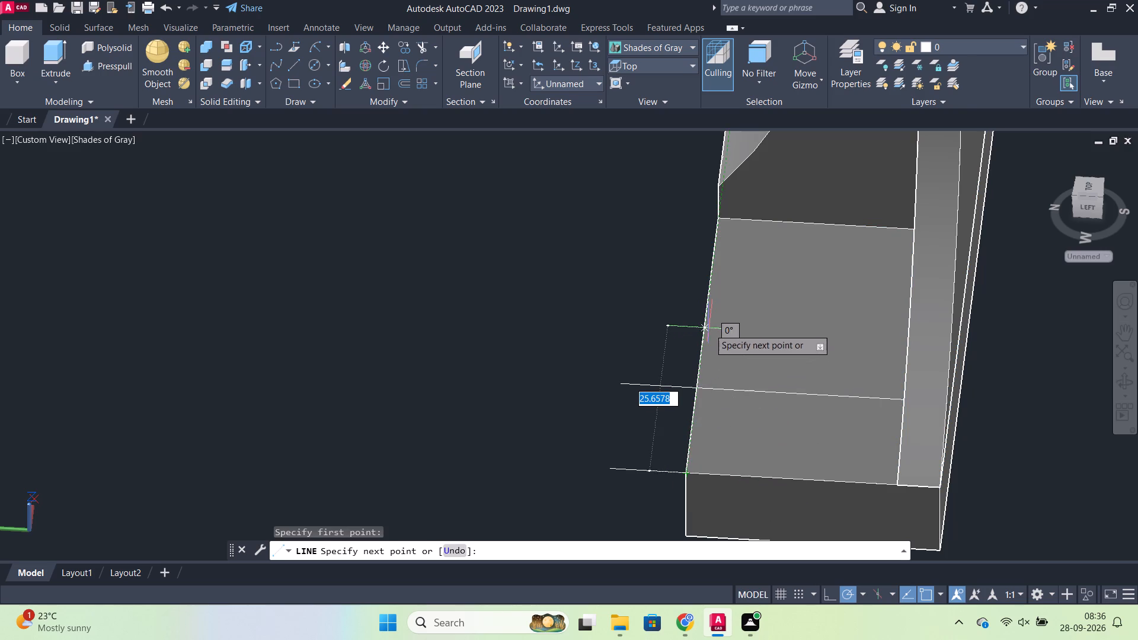
{"action": "left_click", "coordinate": [708, 325]}
{"action": "key", "text": "Escape"}
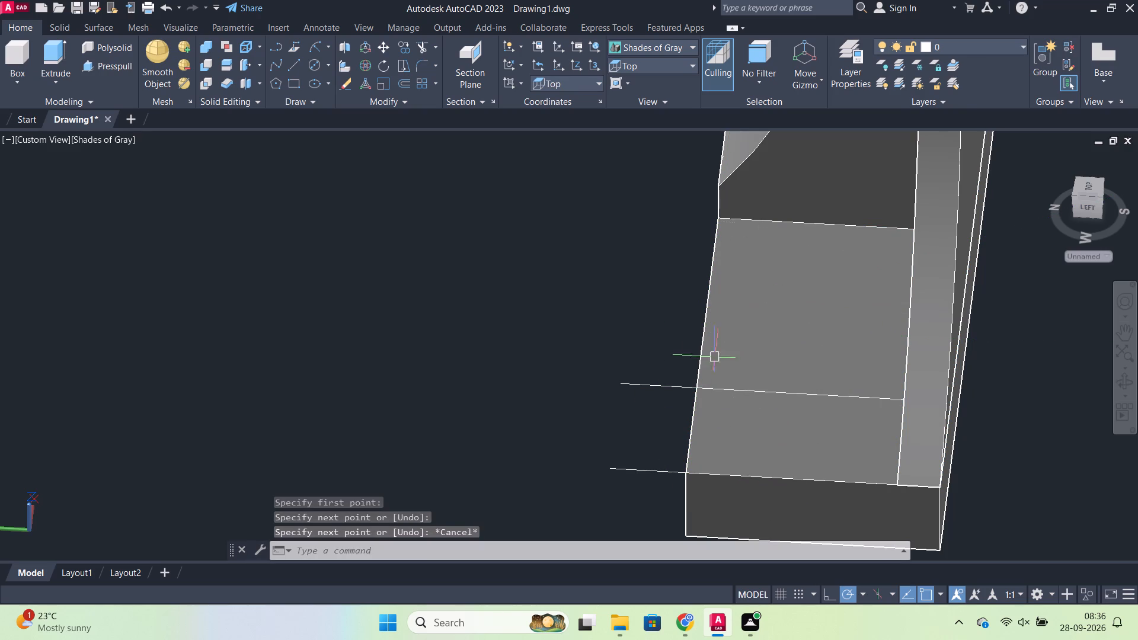
Switch to the 2D Wireframe visual style and offset the long-edge line 15 units inward across the base's top.
{"action": "left_click", "coordinate": [701, 363]}
{"action": "key", "text": "Escape"}
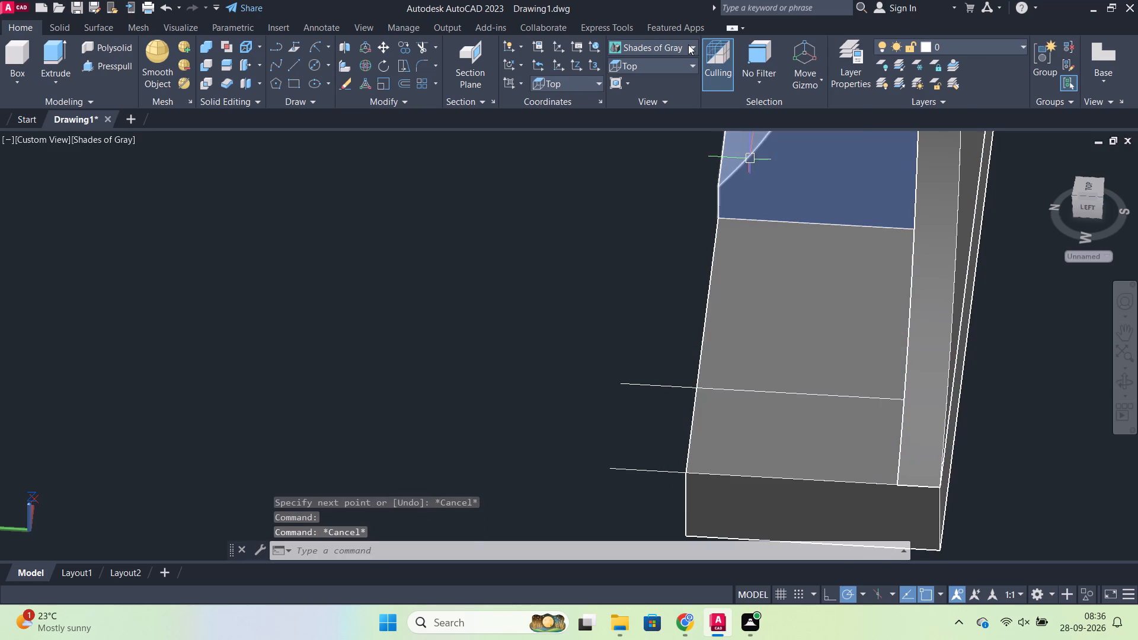
{"action": "left_click", "coordinate": [688, 44]}
{"action": "left_click", "coordinate": [656, 79]}
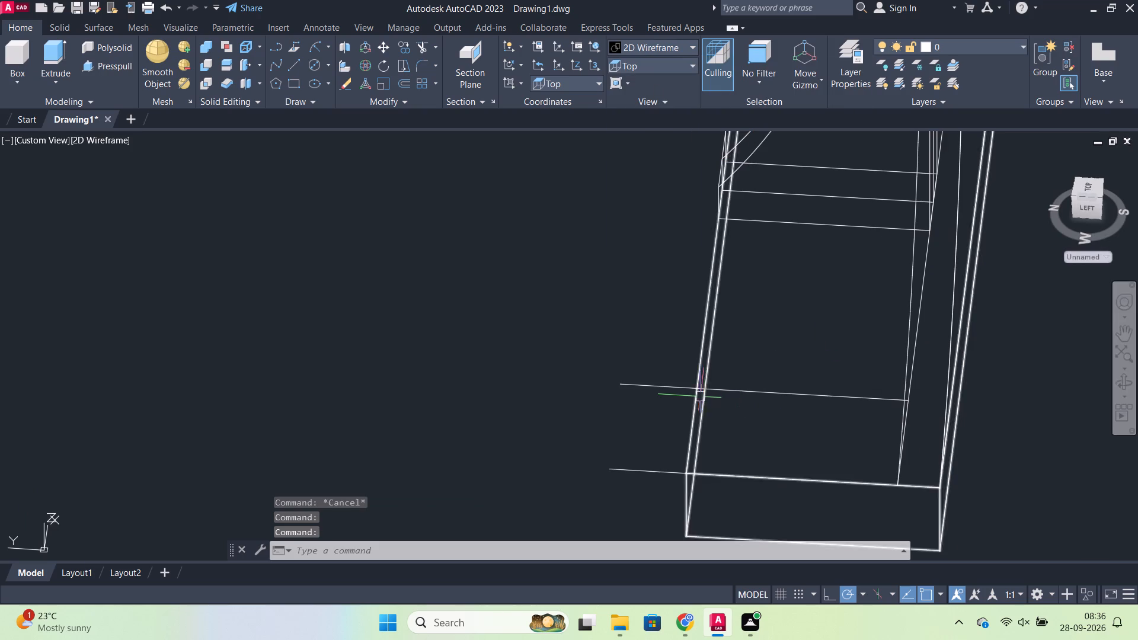
{"action": "left_click", "coordinate": [697, 396]}
{"action": "key", "text": "o"}
{"action": "key", "text": "Return"}
{"action": "key", "text": "Return"}
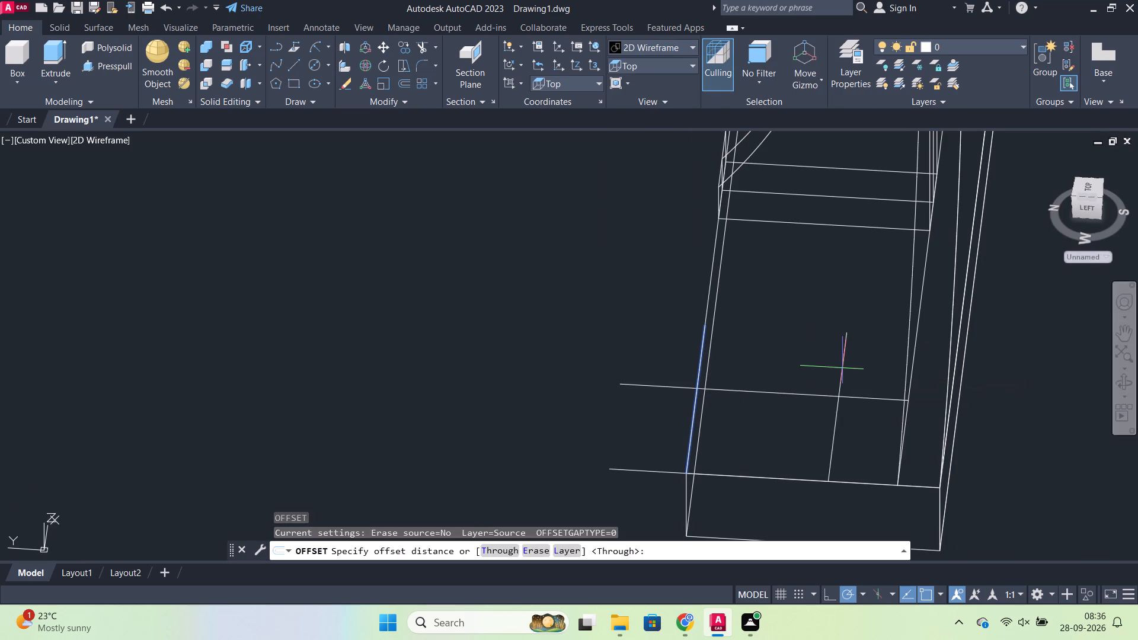
{"action": "type", "text": "15"}
{"action": "key", "text": "Return"}
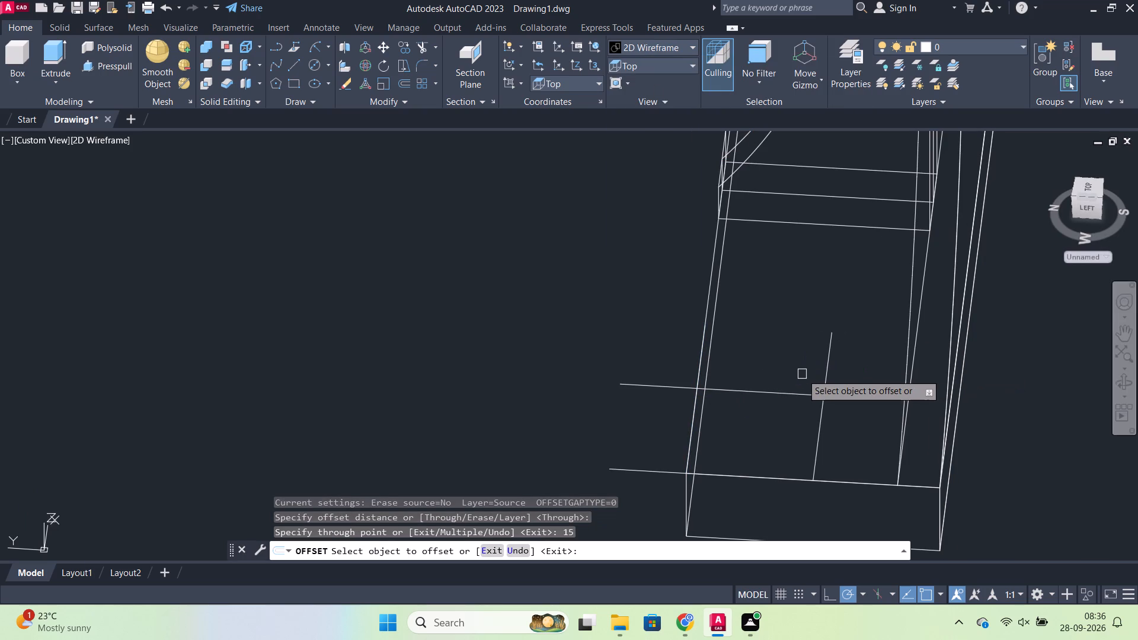
{"action": "key", "text": "Escape"}
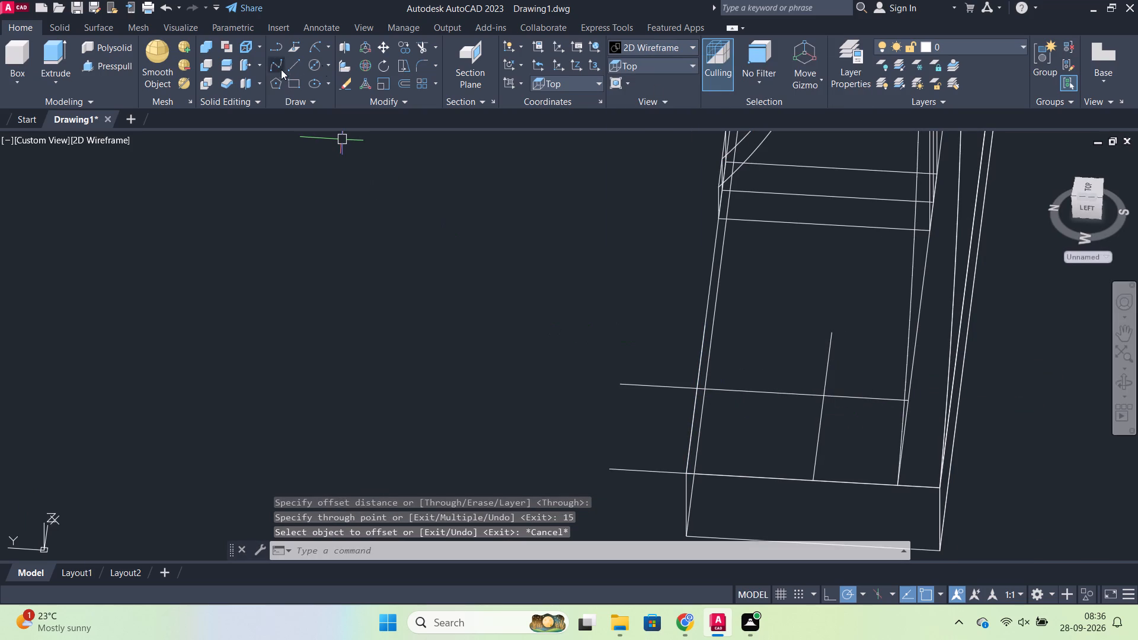
Draw a circle of diameter 15 centred on the intersection of the two offset lines on the base.
{"action": "left_click", "coordinate": [318, 66]}
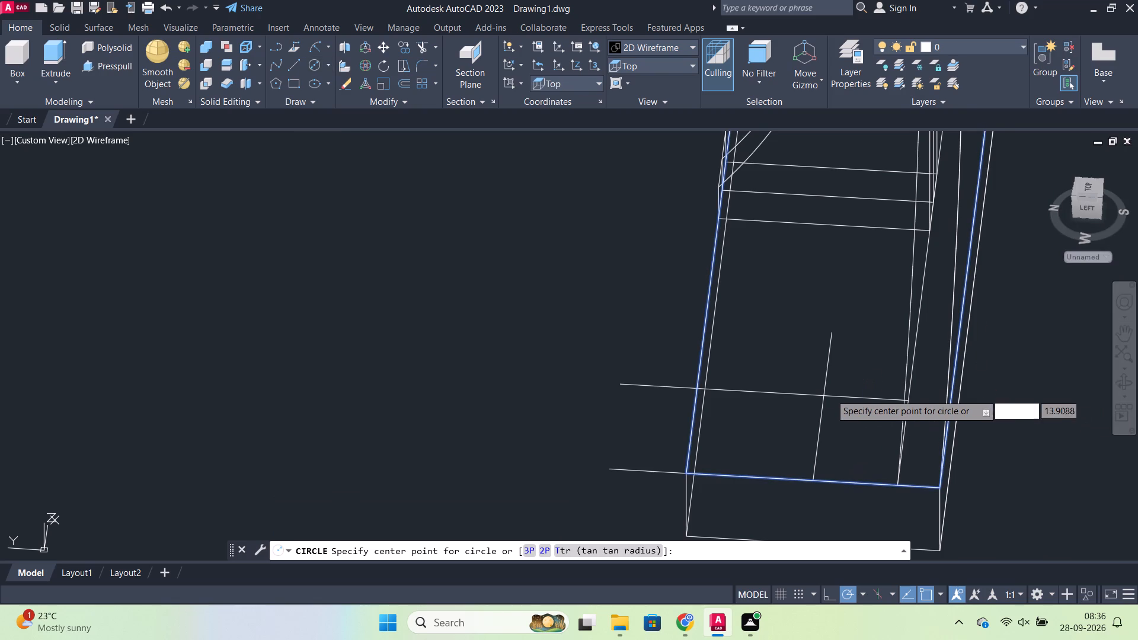
{"action": "left_click", "coordinate": [823, 395]}
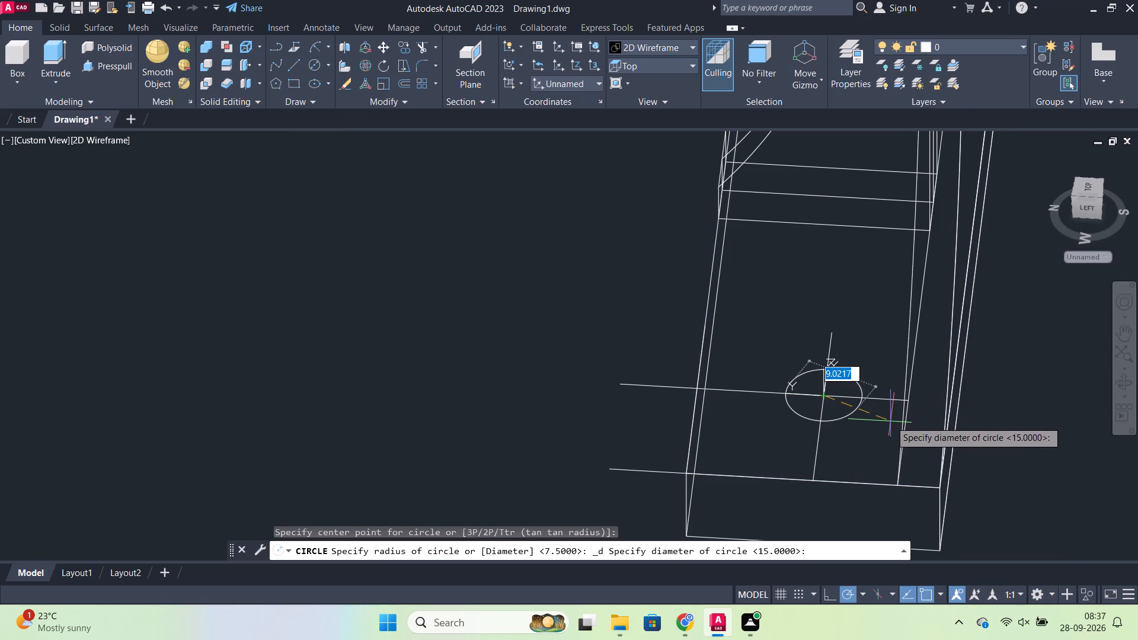
{"action": "key", "text": "d"}
{"action": "key", "text": "Return"}
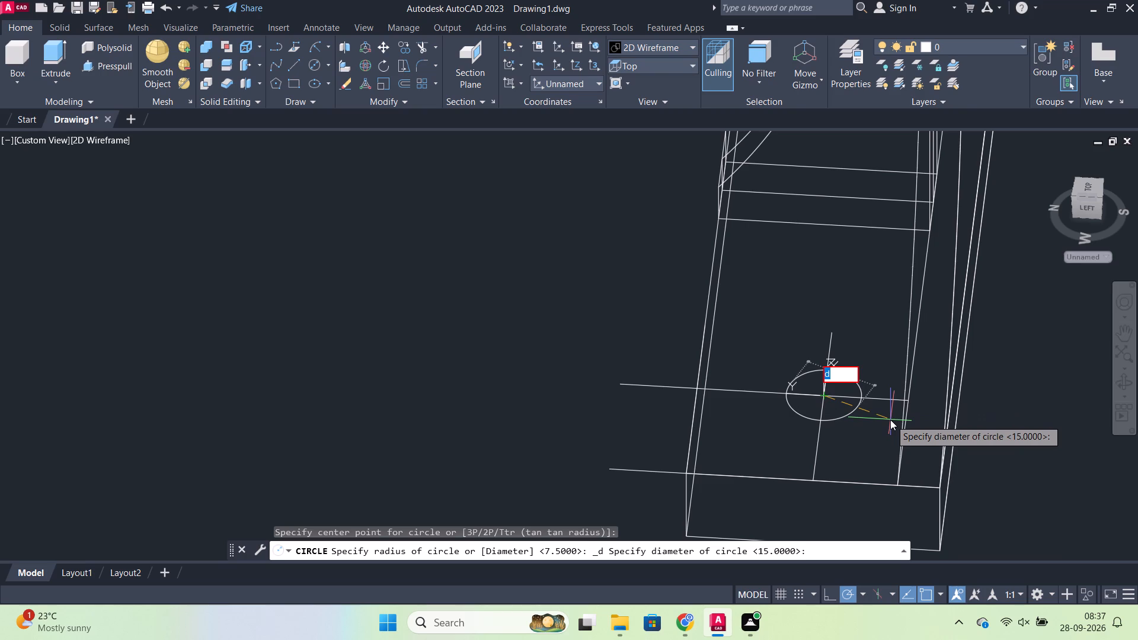
{"action": "type", "text": "15"}
{"action": "key", "text": "Return"}
{"action": "key", "text": "grave"}
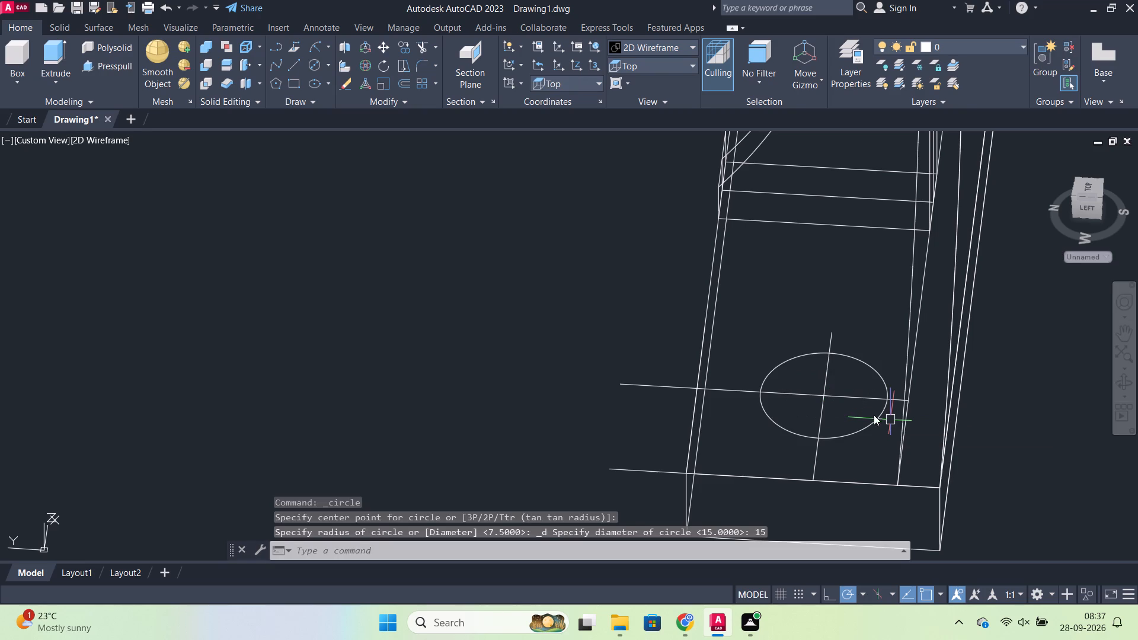
{"action": "key", "text": "Escape"}
Mirror the circle about the rib's centreline to the other end of the base, keeping the original circle.
{"action": "scroll", "coordinate": [1078, 435], "scroll_direction": "down", "scroll_amount": 2}
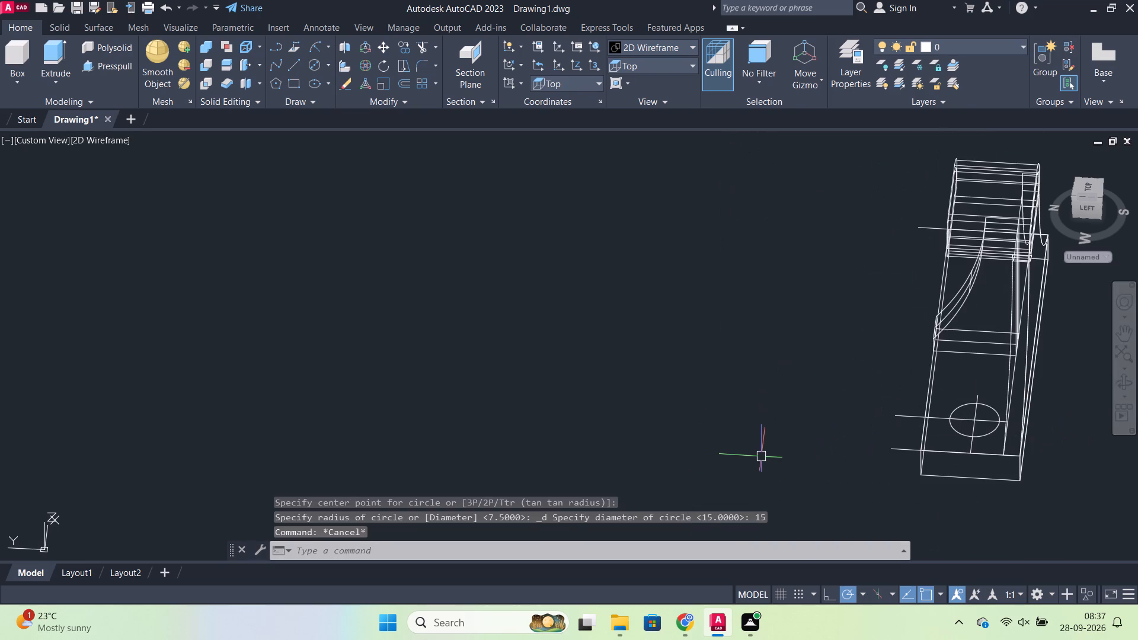
{"action": "middle_click_drag", "start_coordinate": [787, 459], "coordinate": [1009, 432], "text": "shift"}
{"action": "scroll", "coordinate": [1027, 432], "scroll_direction": "up", "scroll_amount": 1}
{"action": "middle_click_drag", "start_coordinate": [1047, 443], "coordinate": [951, 443]}
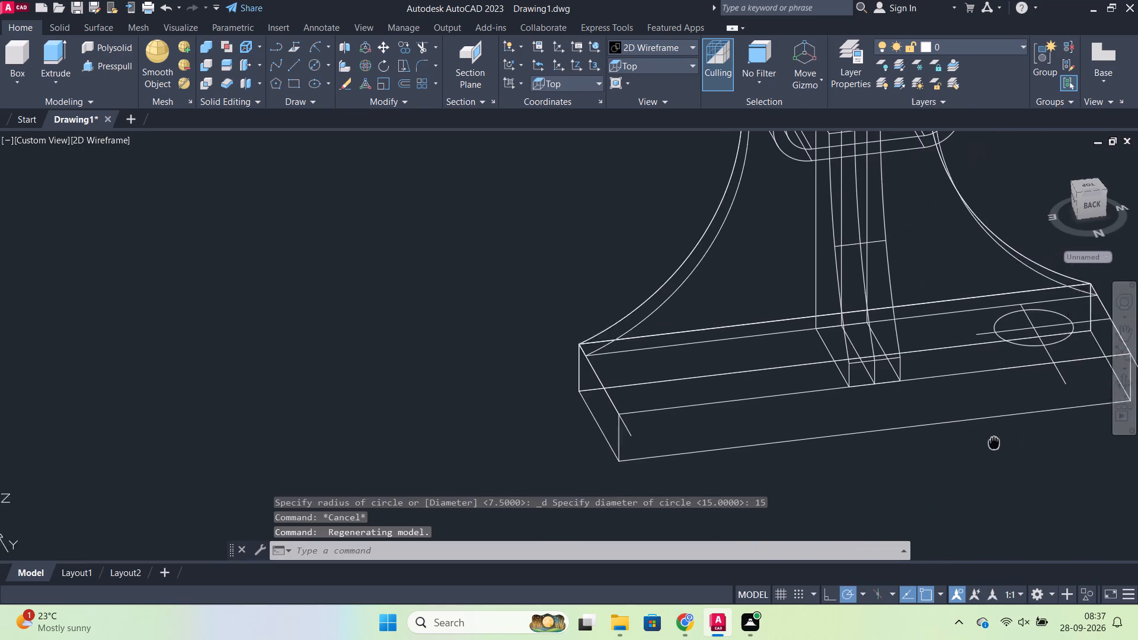
{"action": "middle_click_drag", "start_coordinate": [951, 443], "coordinate": [768, 470]}
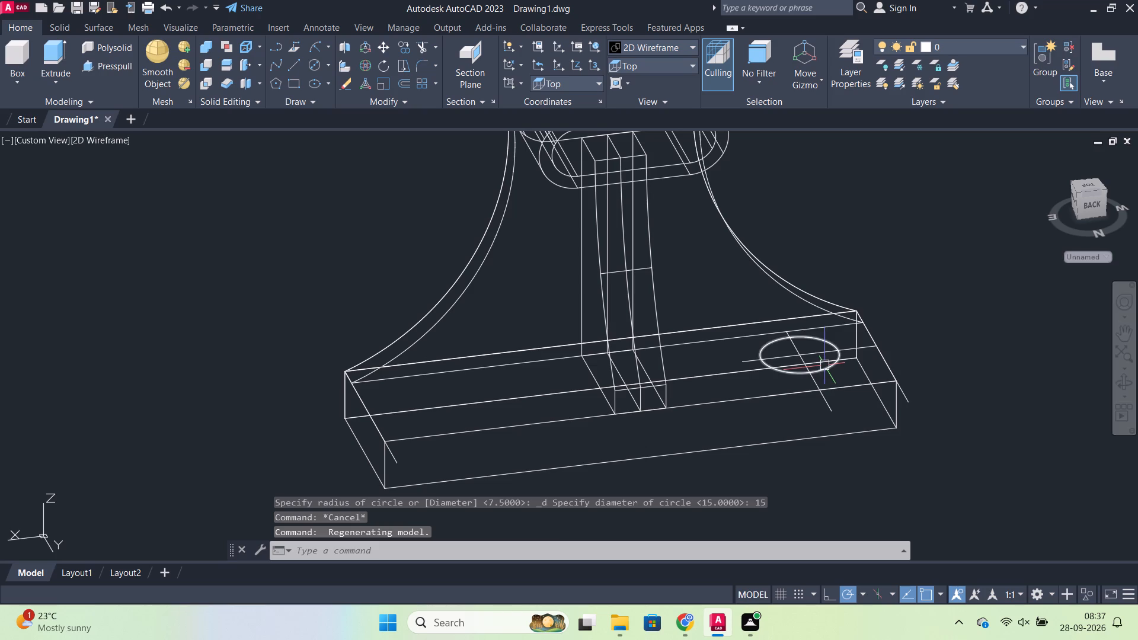
{"action": "left_click", "coordinate": [826, 365]}
{"action": "type", "text": "mi"}
{"action": "key", "text": "Return"}
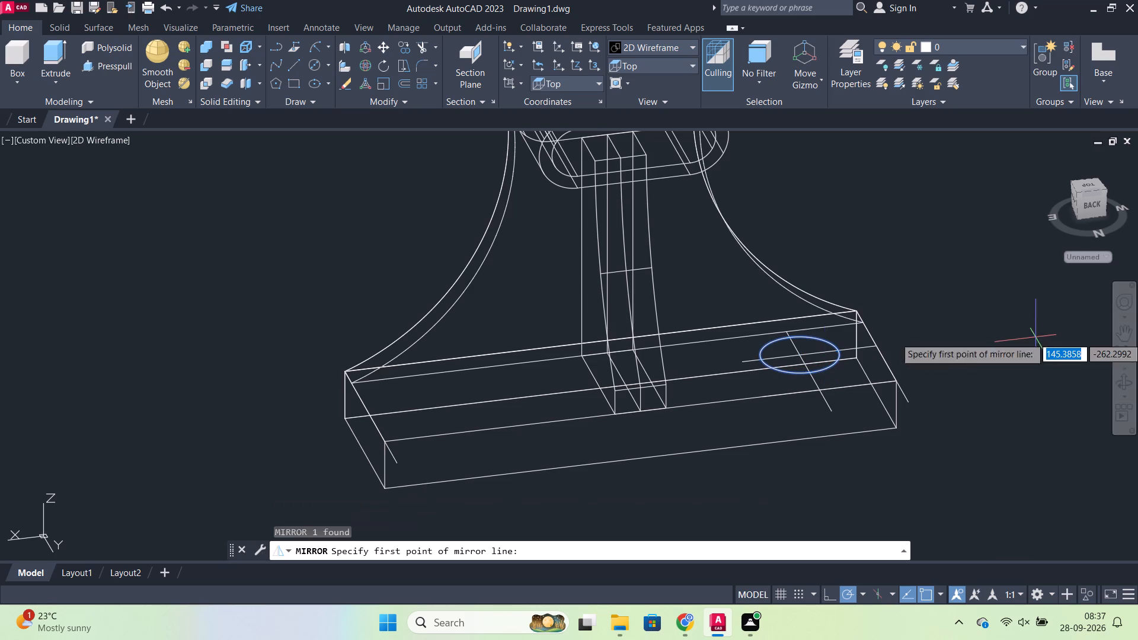
{"action": "left_click", "coordinate": [639, 409]}
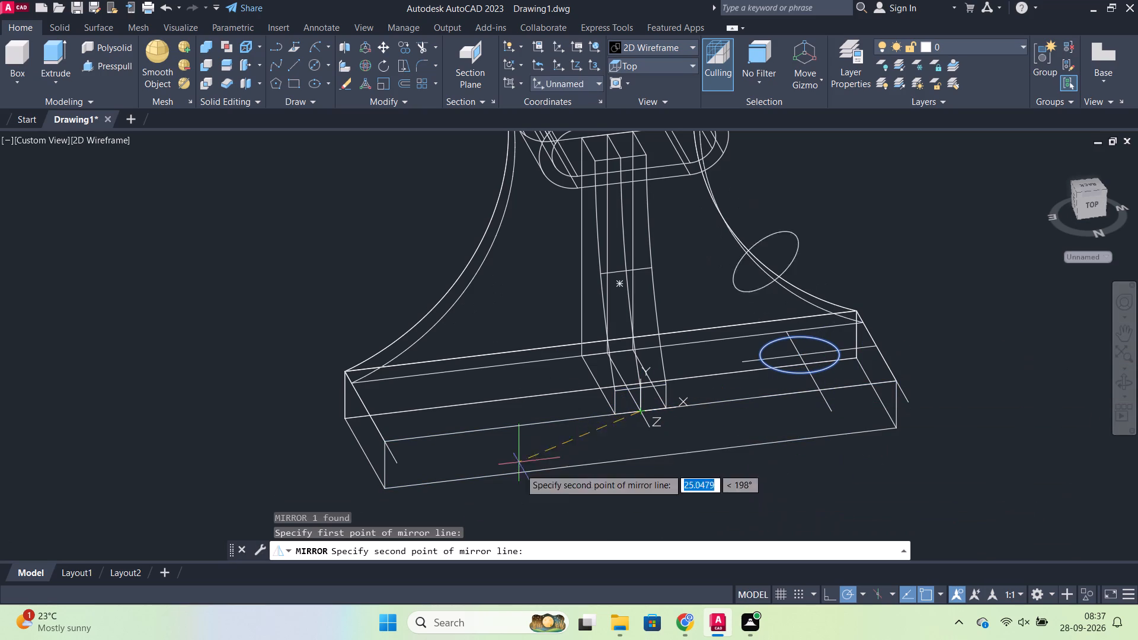
{"action": "left_click", "coordinate": [642, 502]}
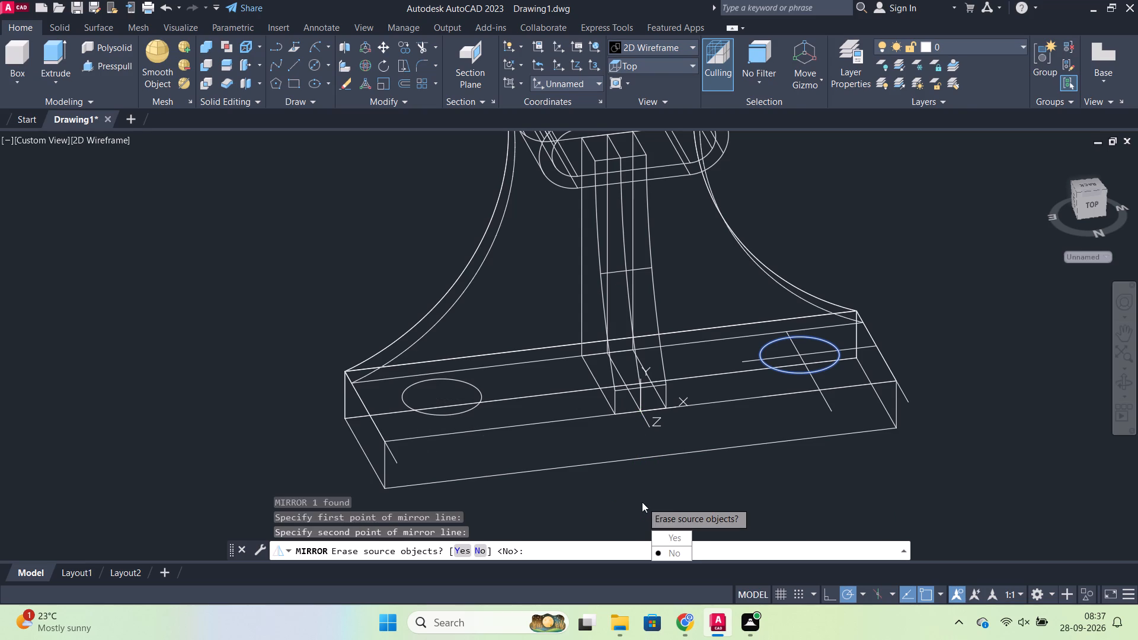
{"action": "left_click_drag", "start_coordinate": [676, 549], "coordinate": [642, 502]}
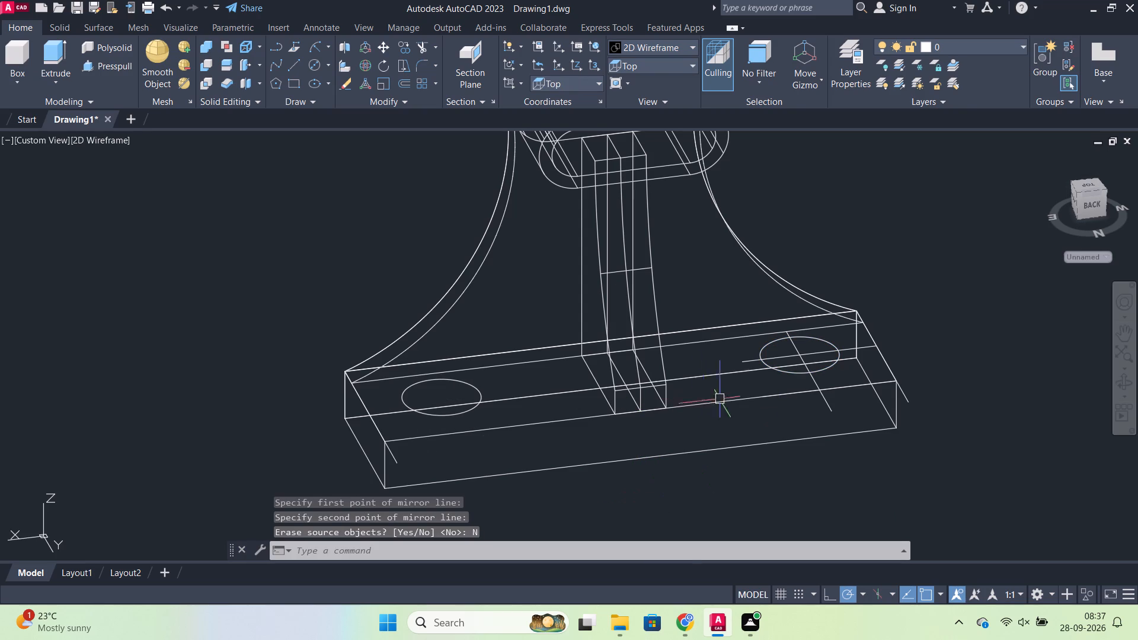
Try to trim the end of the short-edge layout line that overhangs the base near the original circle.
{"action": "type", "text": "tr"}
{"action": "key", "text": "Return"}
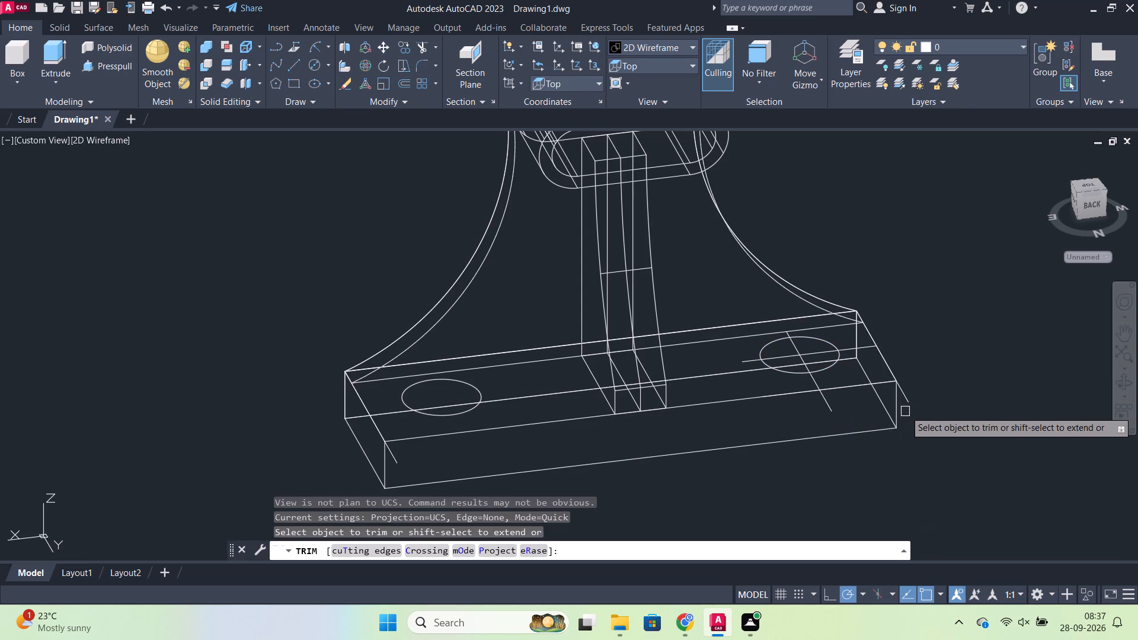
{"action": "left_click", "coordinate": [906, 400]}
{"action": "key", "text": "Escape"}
Erase the four remaining layout lines on the base's top: both short-edge lines and the two crossing offset lines.
{"action": "left_click", "coordinate": [909, 396]}
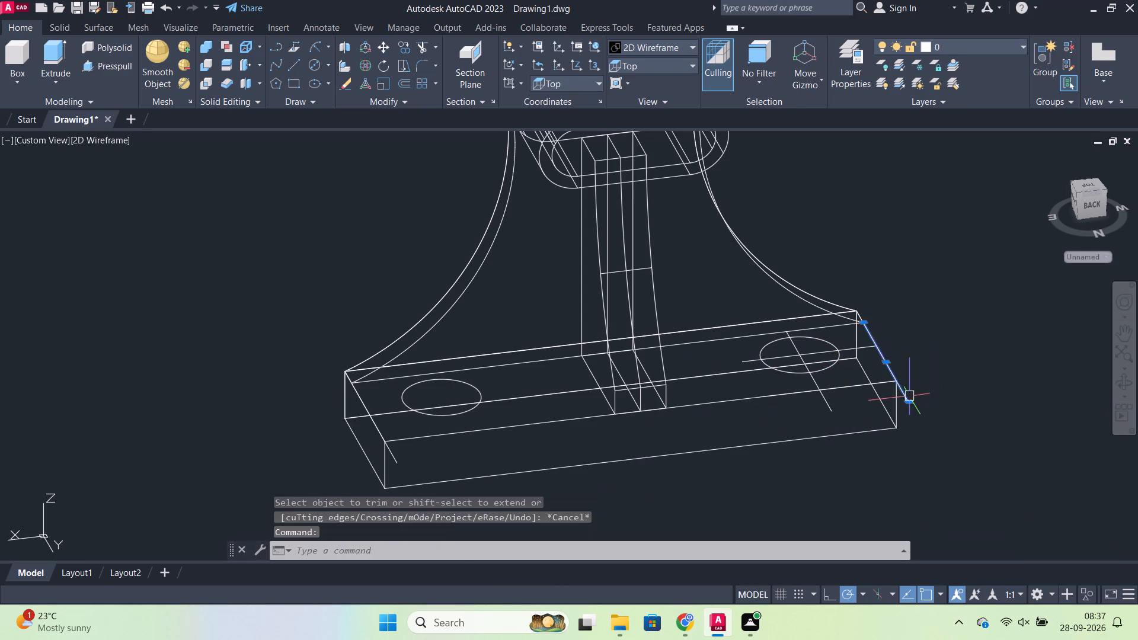
{"action": "left_click", "coordinate": [826, 407]}
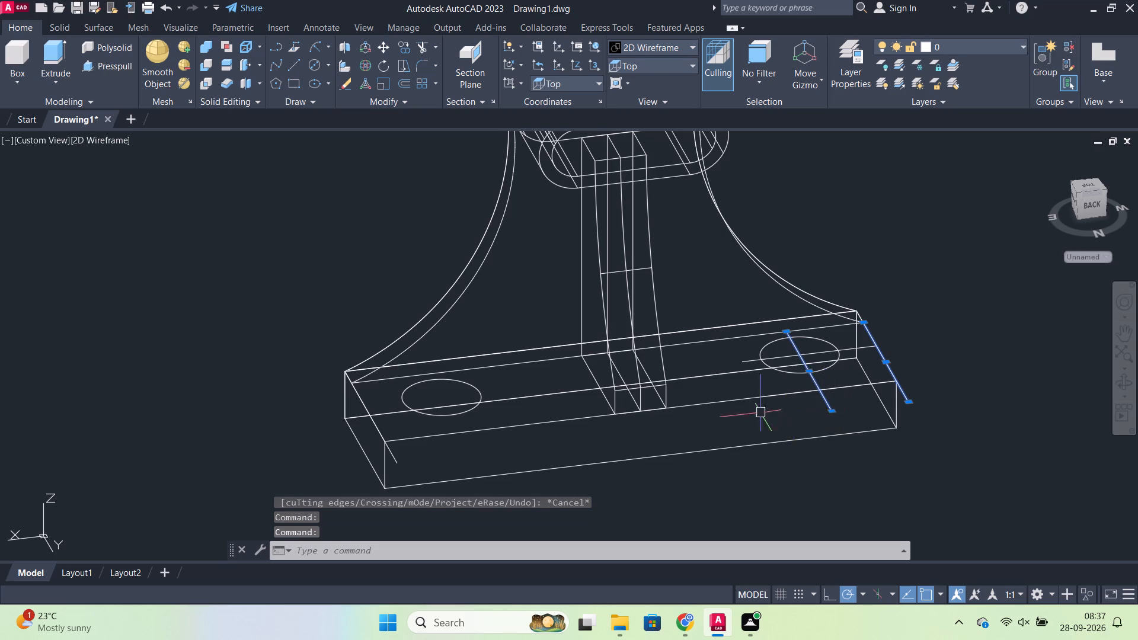
{"action": "left_click", "coordinate": [399, 457]}
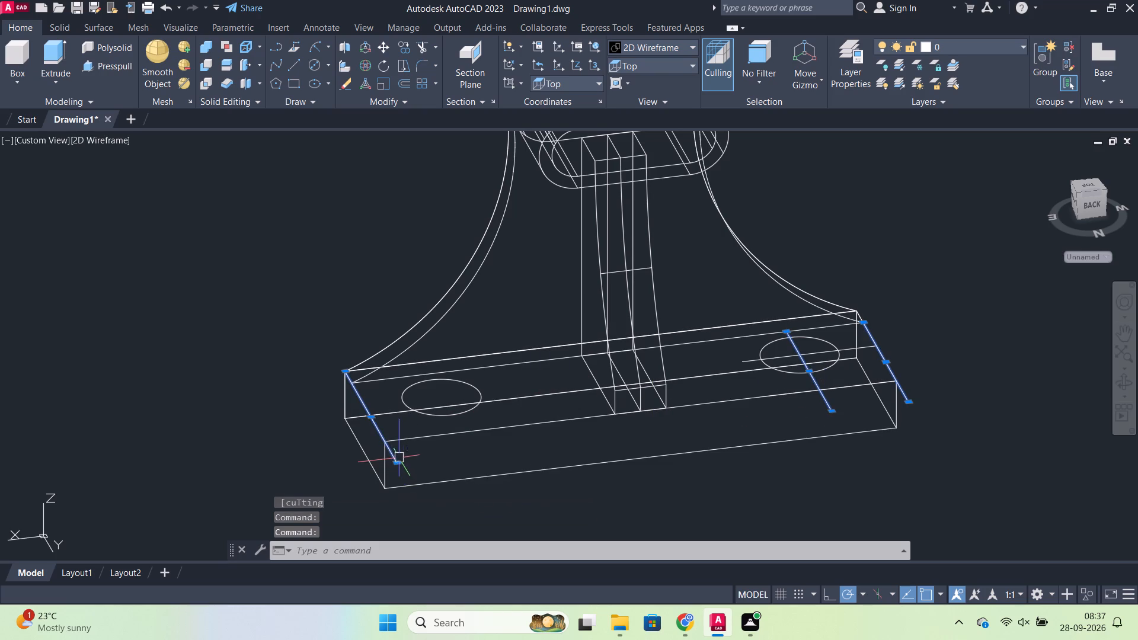
{"action": "left_click", "coordinate": [744, 362]}
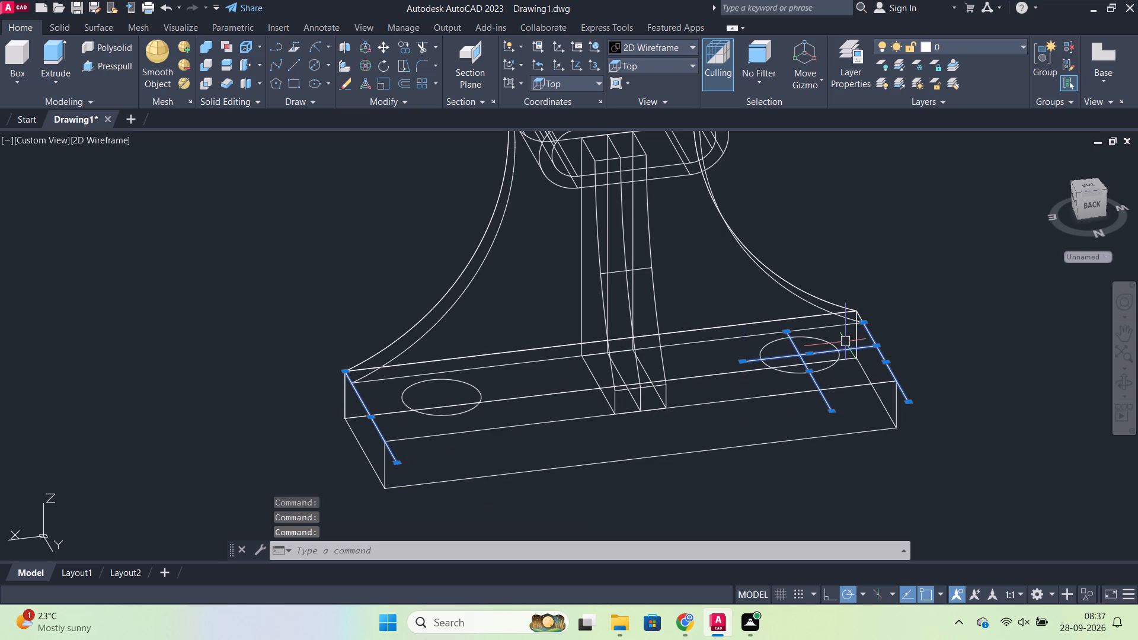
{"action": "key", "text": "e"}
{"action": "key", "text": "Return"}
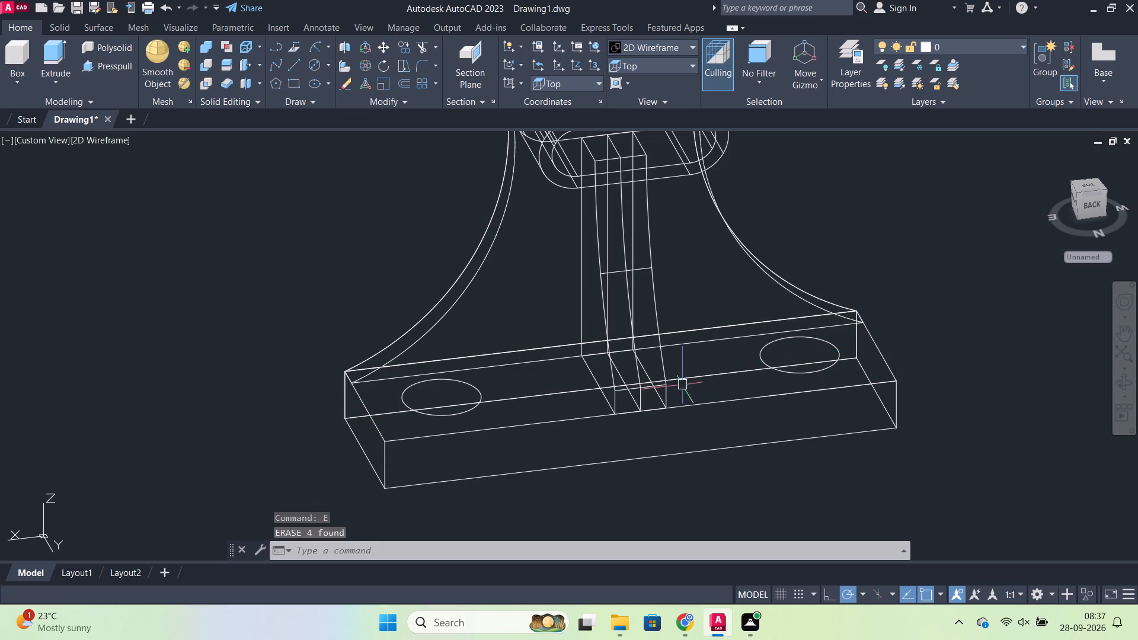
Switch the model's visual style to Shades of Gray.
{"action": "scroll", "coordinate": [486, 340], "scroll_direction": "down", "scroll_amount": 2}
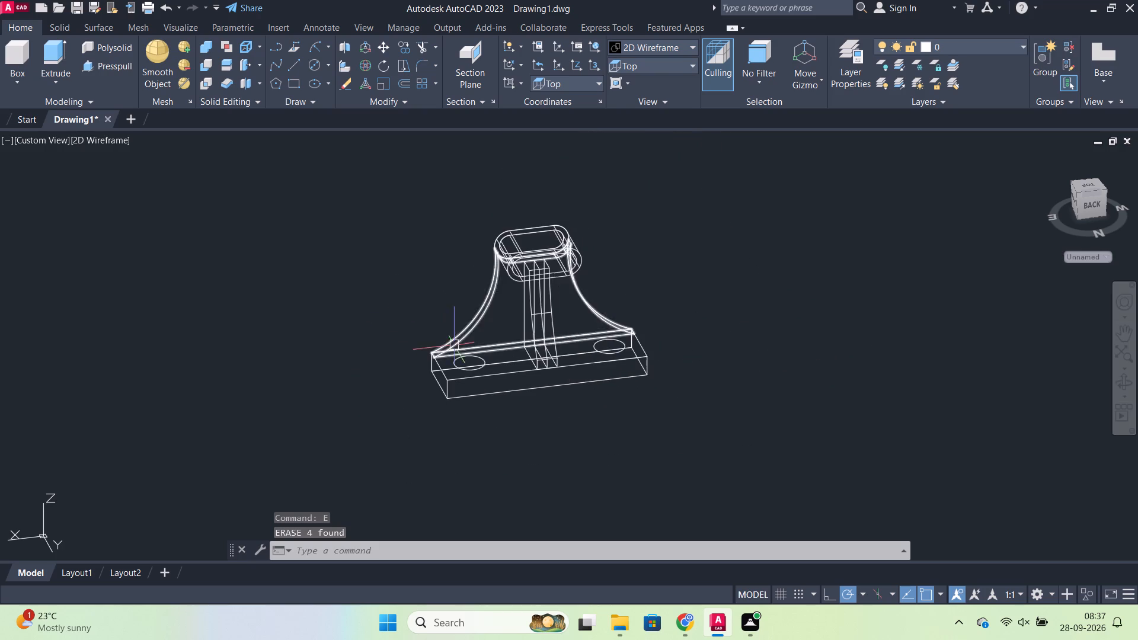
{"action": "scroll", "coordinate": [398, 306], "scroll_direction": "up", "scroll_amount": 1}
{"action": "middle_click_drag", "start_coordinate": [418, 302], "coordinate": [422, 294], "text": "shift"}
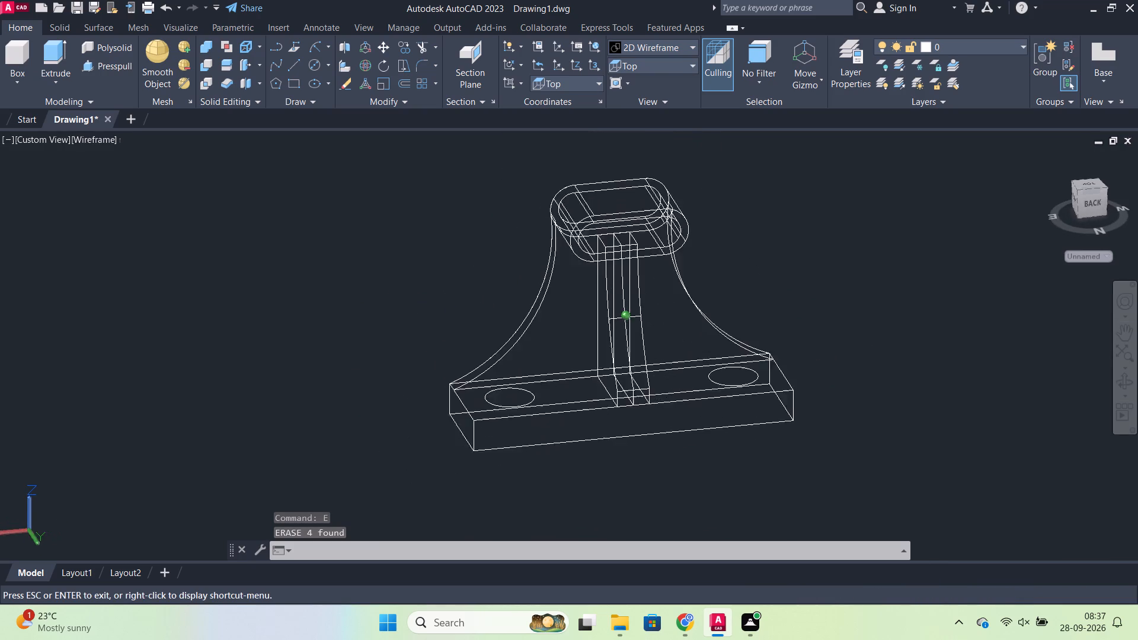
{"action": "middle_click_drag", "start_coordinate": [422, 294], "coordinate": [518, 266], "text": "shift"}
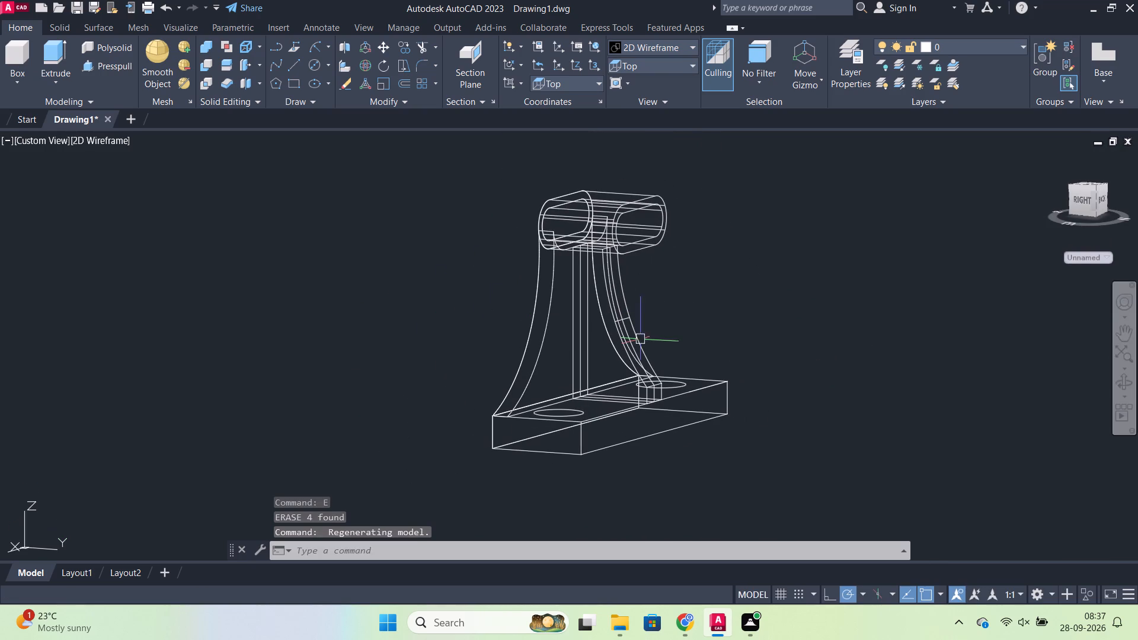
{"action": "left_click", "coordinate": [658, 41]}
{"action": "left_click", "coordinate": [751, 143]}
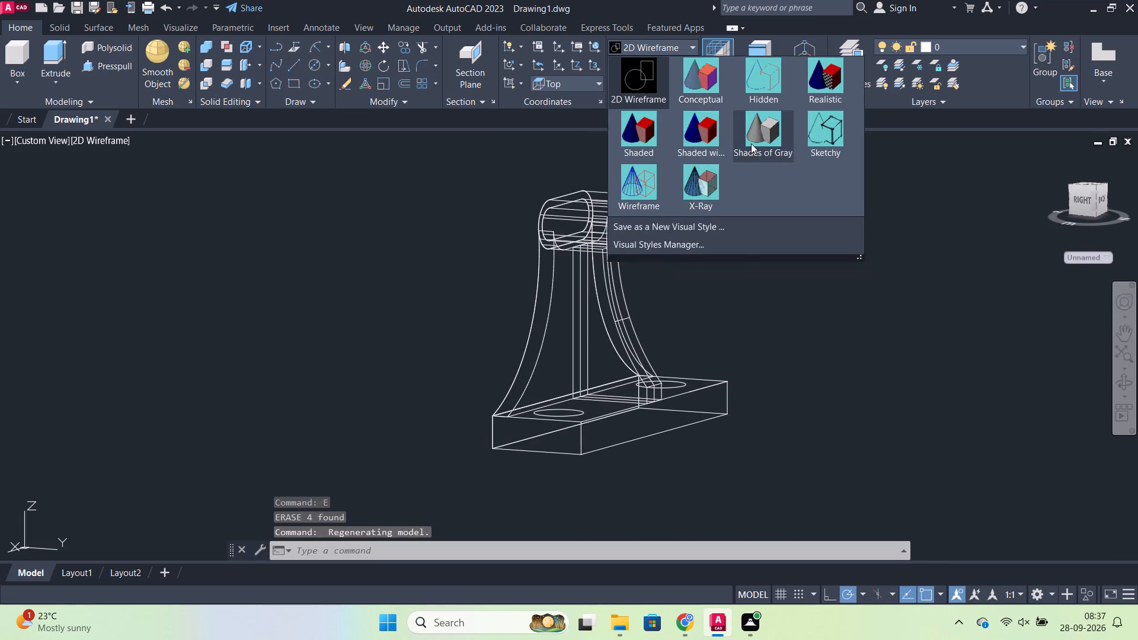
Presspull both circles on the base downward through its full thickness to cut two through holes.
{"action": "scroll", "coordinate": [823, 473], "scroll_direction": "up", "scroll_amount": 1}
{"action": "middle_click_drag", "start_coordinate": [801, 456], "coordinate": [865, 360]}
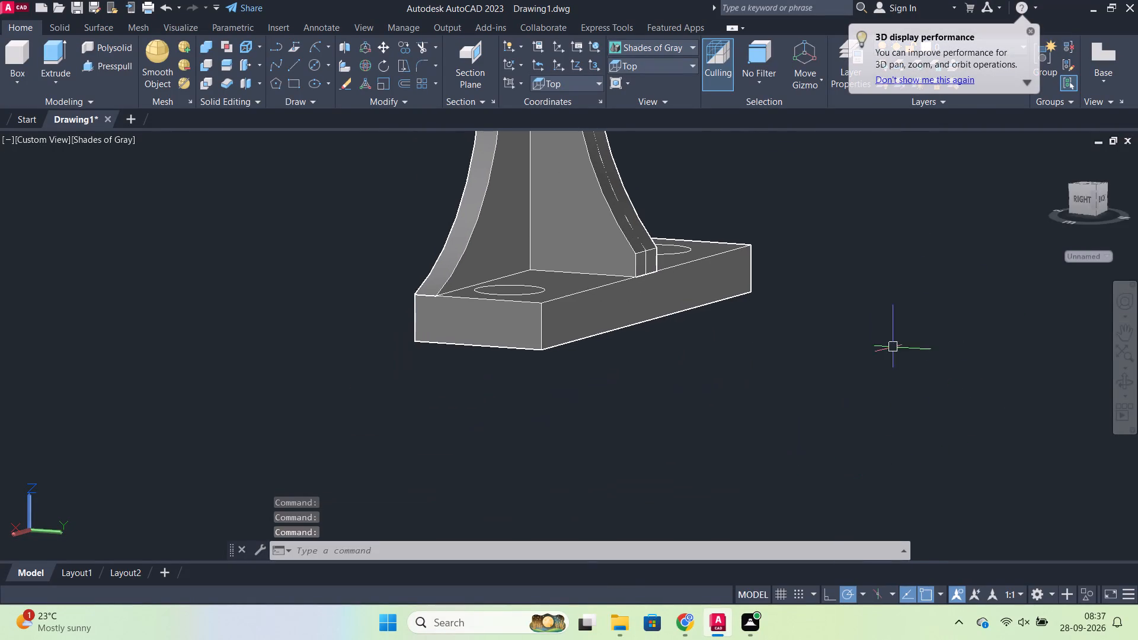
{"action": "middle_click_drag", "start_coordinate": [930, 323], "coordinate": [881, 362], "text": "shift"}
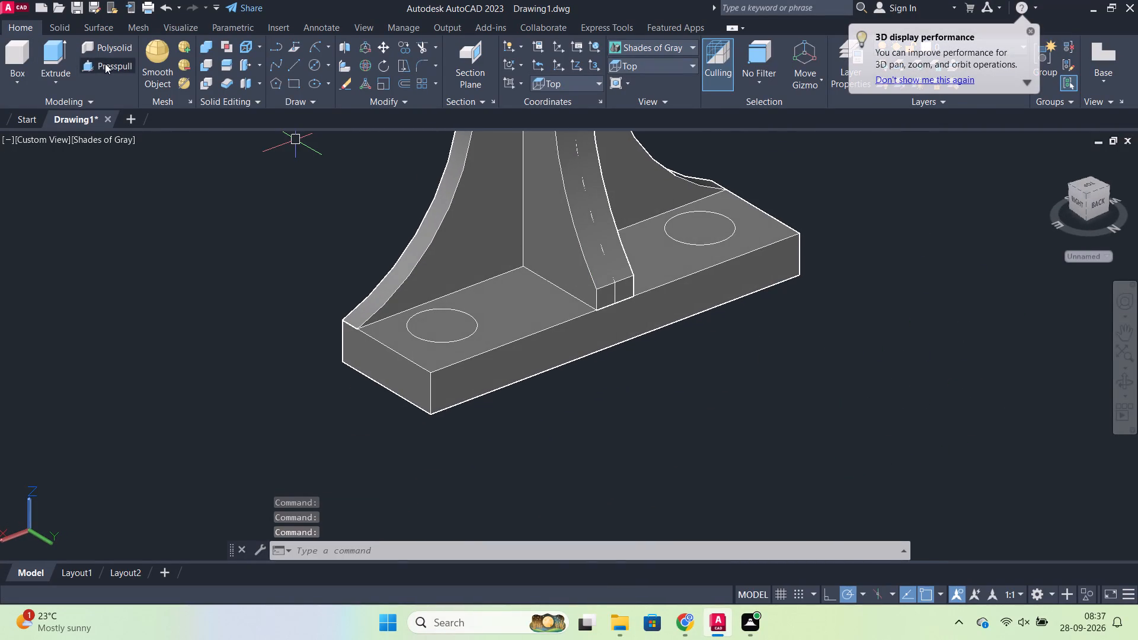
{"action": "left_click", "coordinate": [105, 63]}
{"action": "left_click", "coordinate": [440, 332]}
{"action": "left_click", "coordinate": [456, 431]}
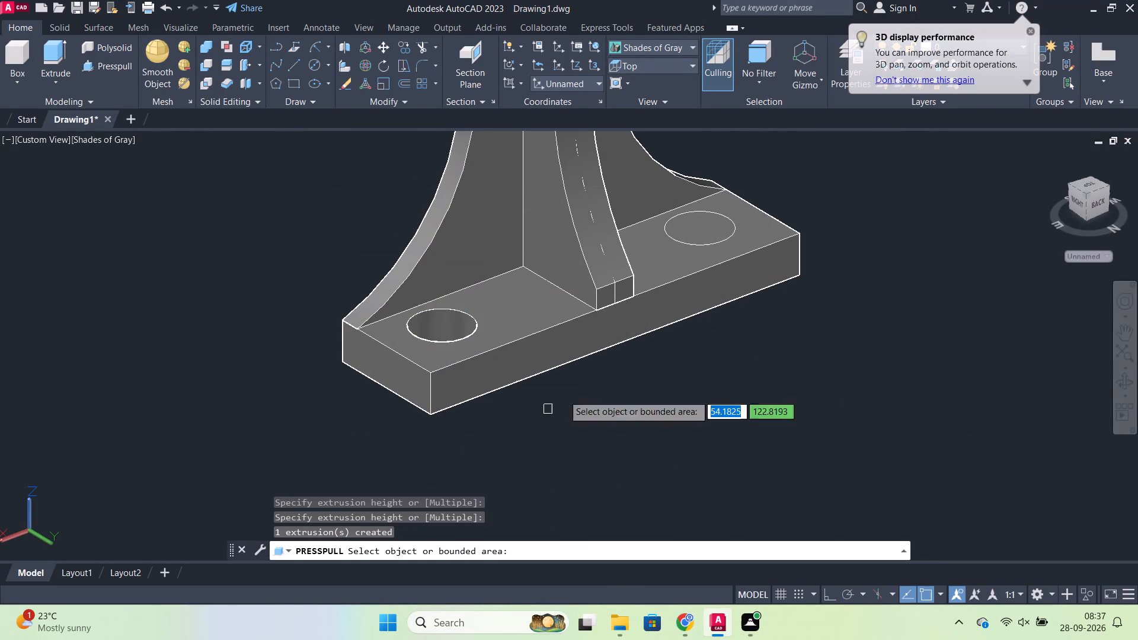
{"action": "left_click", "coordinate": [717, 229]}
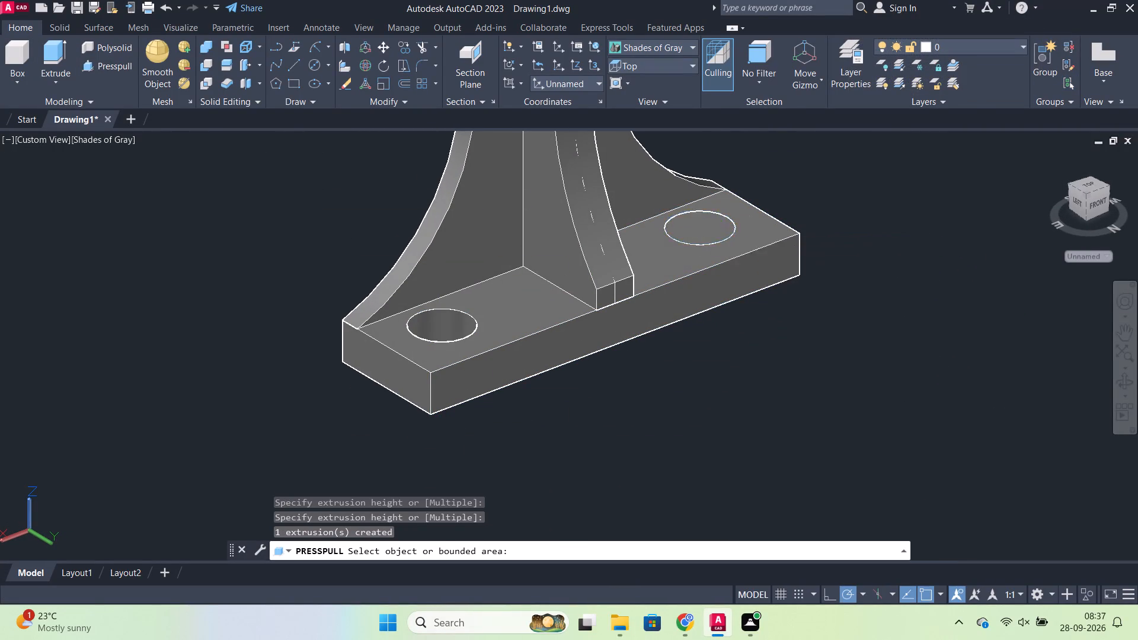
{"action": "left_click", "coordinate": [697, 349]}
{"action": "key", "text": "Escape"}
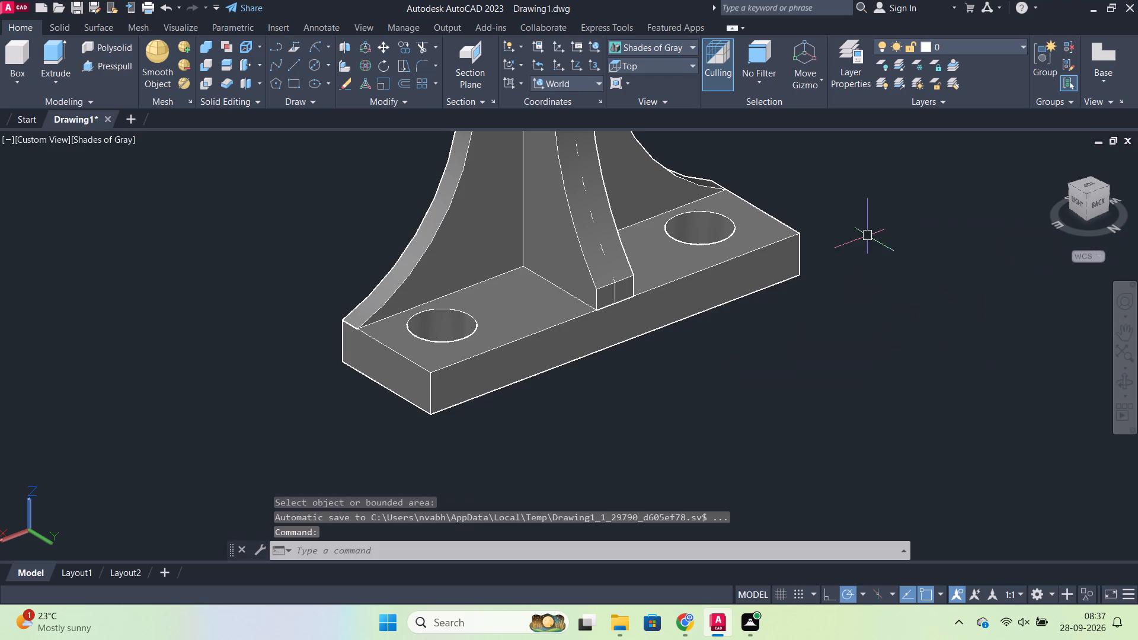
Start colouring solid faces and select the base's long vertical face on the rib side.
{"action": "middle_click_drag", "start_coordinate": [785, 312], "coordinate": [477, 253], "text": "shift"}
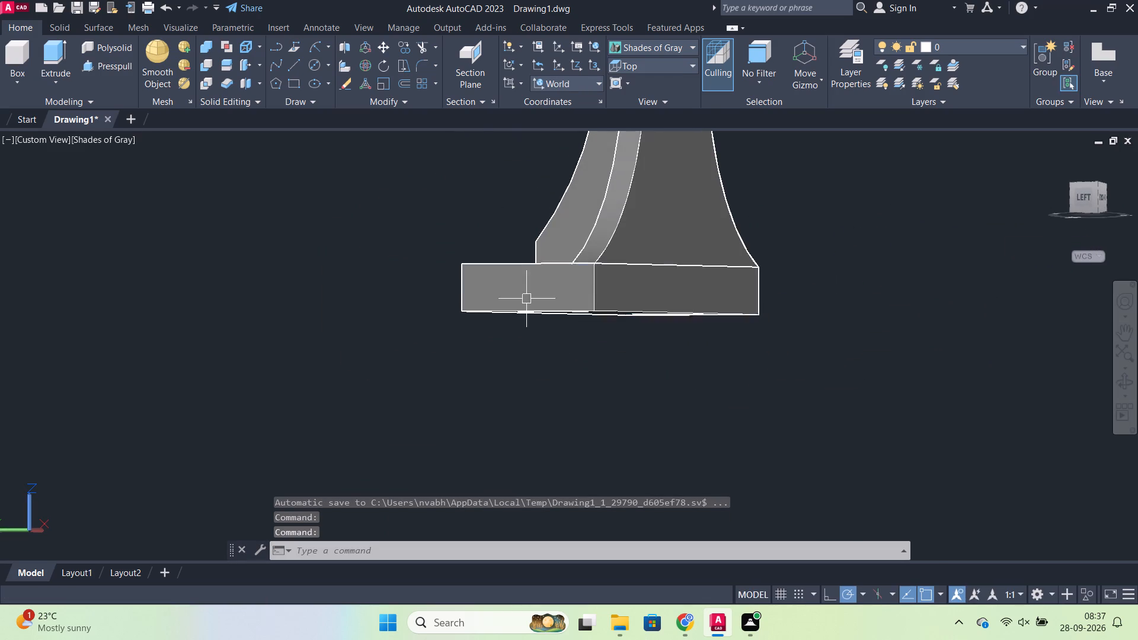
{"action": "middle_click_drag", "start_coordinate": [413, 312], "coordinate": [543, 334], "text": "shift"}
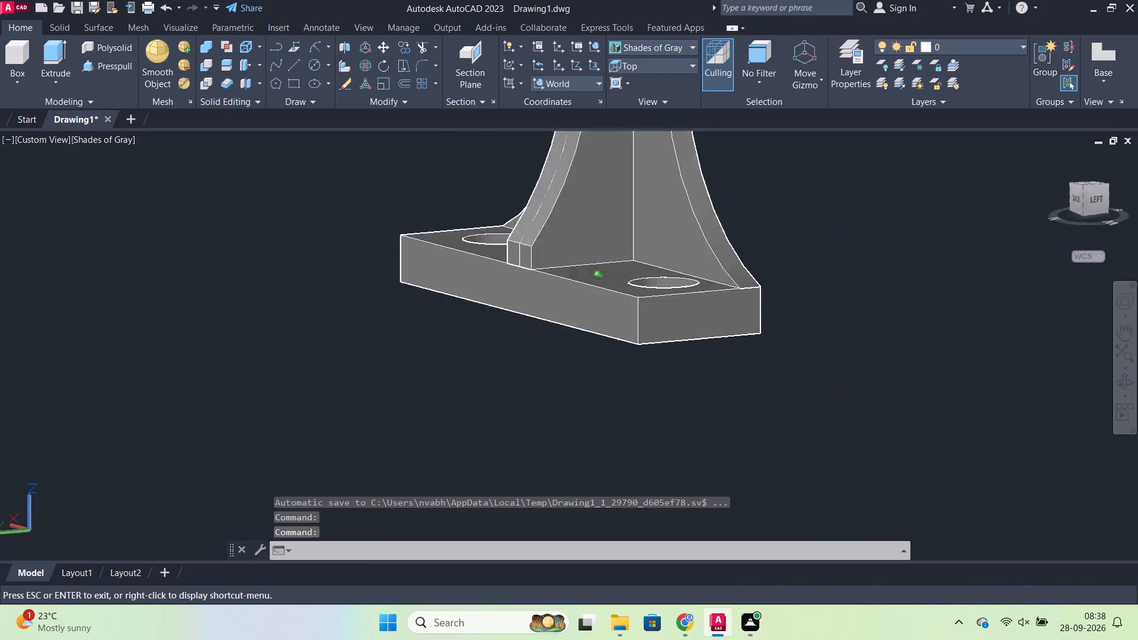
{"action": "middle_click_drag", "start_coordinate": [543, 334], "coordinate": [661, 404], "text": "shift"}
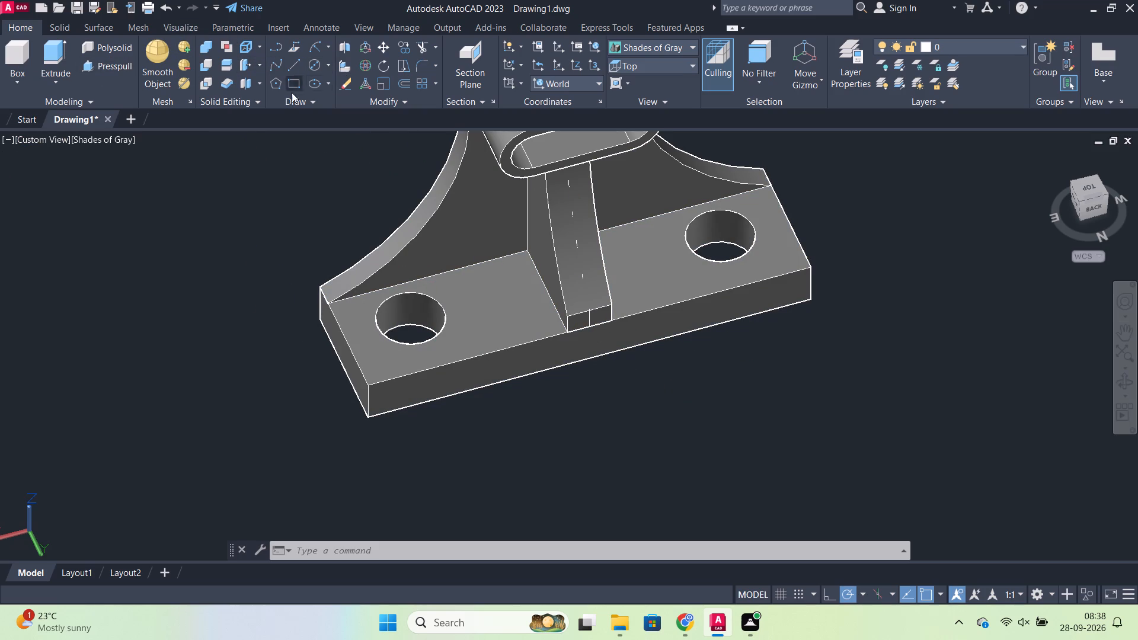
{"action": "left_click", "coordinate": [256, 84]}
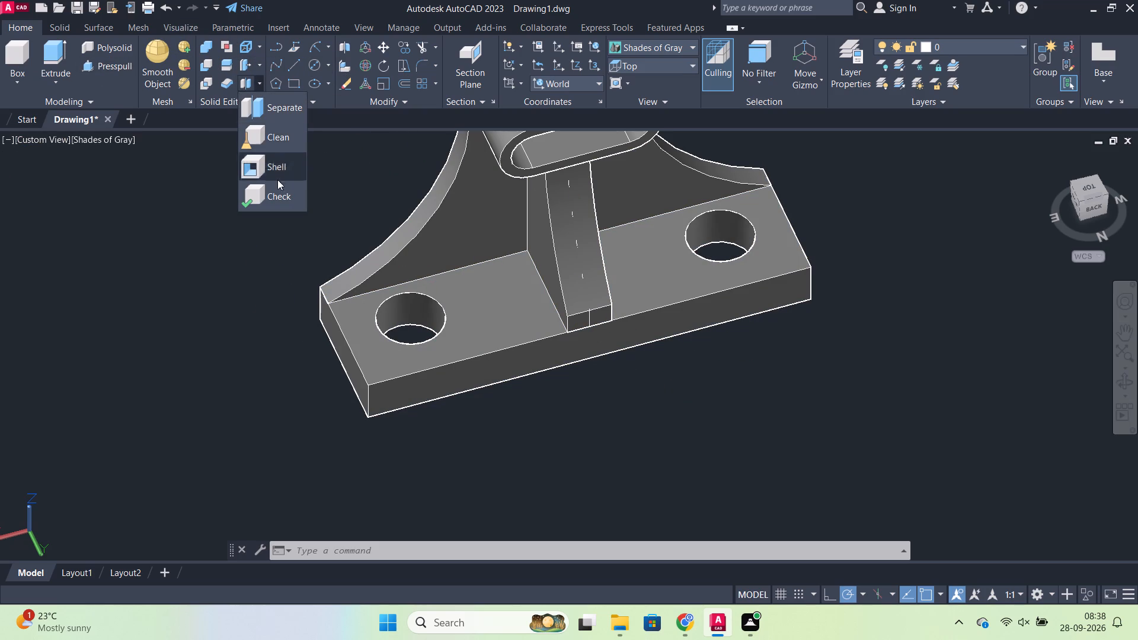
{"action": "left_click", "coordinate": [258, 69]}
{"action": "left_click", "coordinate": [271, 291]}
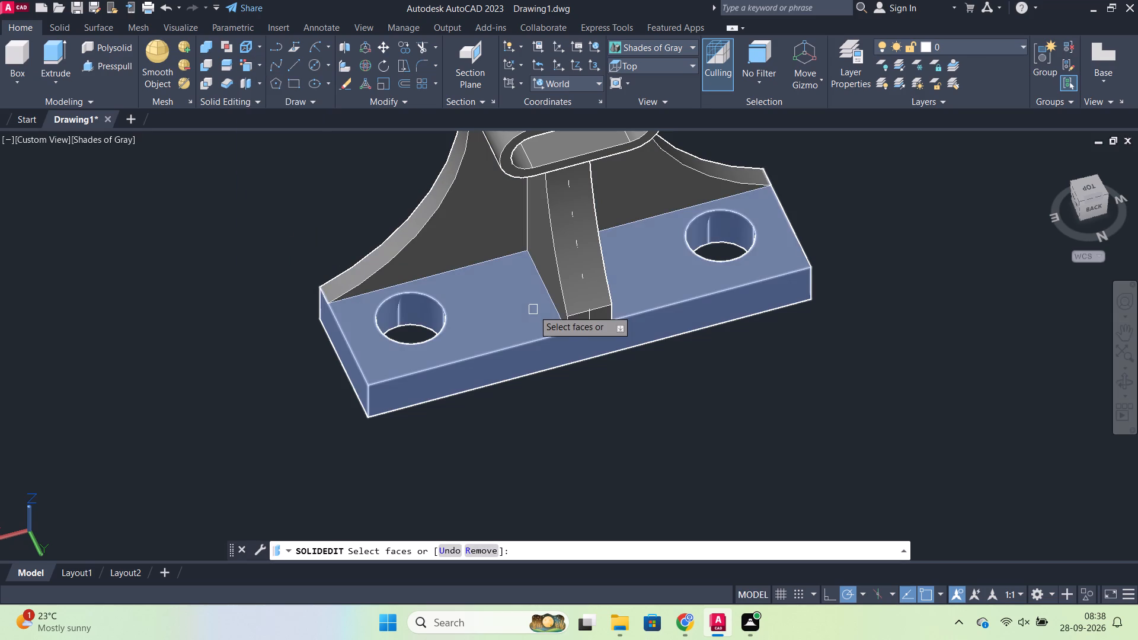
{"action": "left_click", "coordinate": [521, 364]}
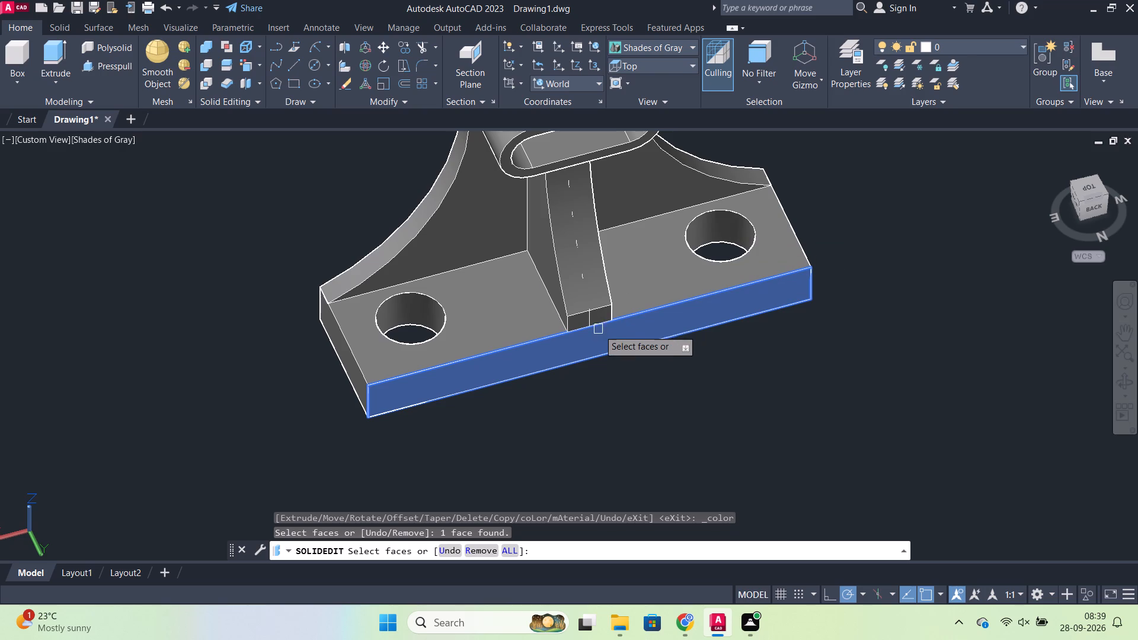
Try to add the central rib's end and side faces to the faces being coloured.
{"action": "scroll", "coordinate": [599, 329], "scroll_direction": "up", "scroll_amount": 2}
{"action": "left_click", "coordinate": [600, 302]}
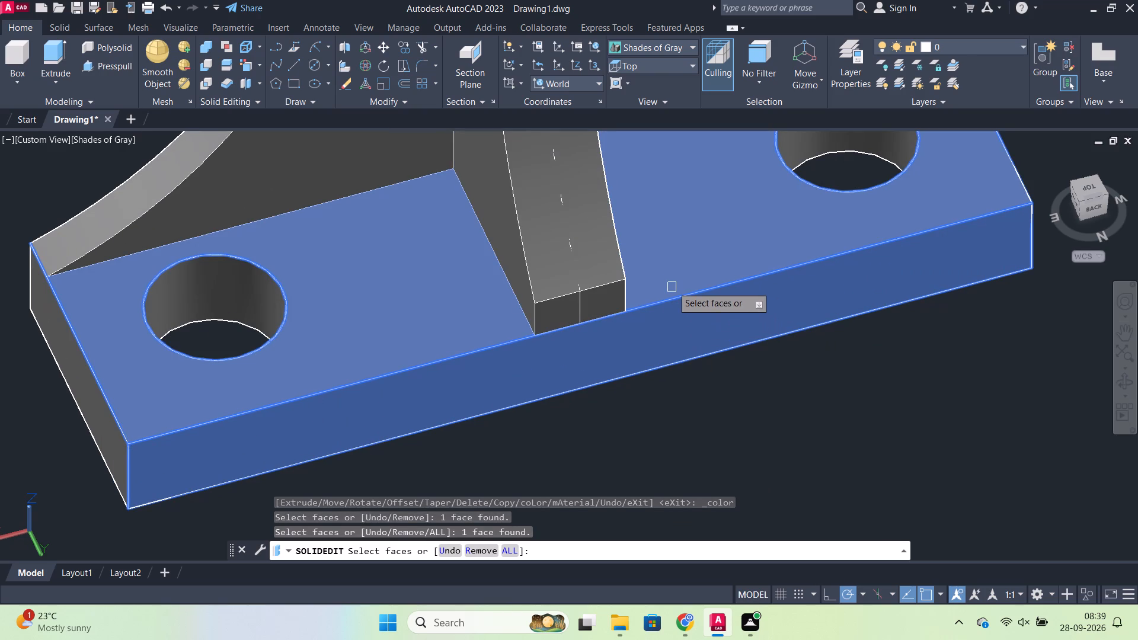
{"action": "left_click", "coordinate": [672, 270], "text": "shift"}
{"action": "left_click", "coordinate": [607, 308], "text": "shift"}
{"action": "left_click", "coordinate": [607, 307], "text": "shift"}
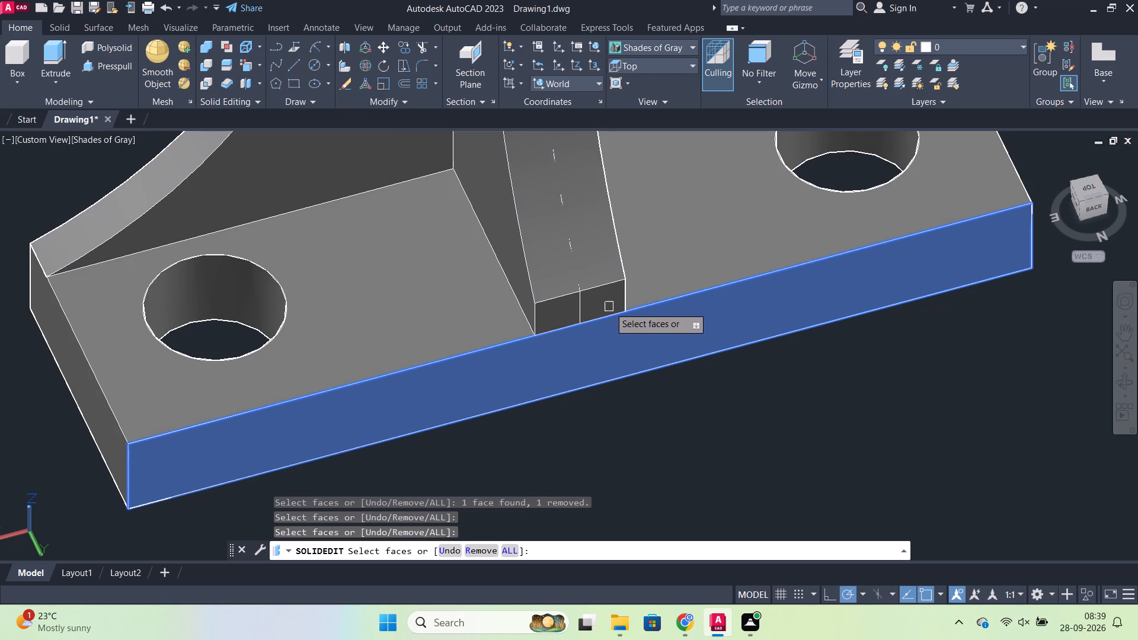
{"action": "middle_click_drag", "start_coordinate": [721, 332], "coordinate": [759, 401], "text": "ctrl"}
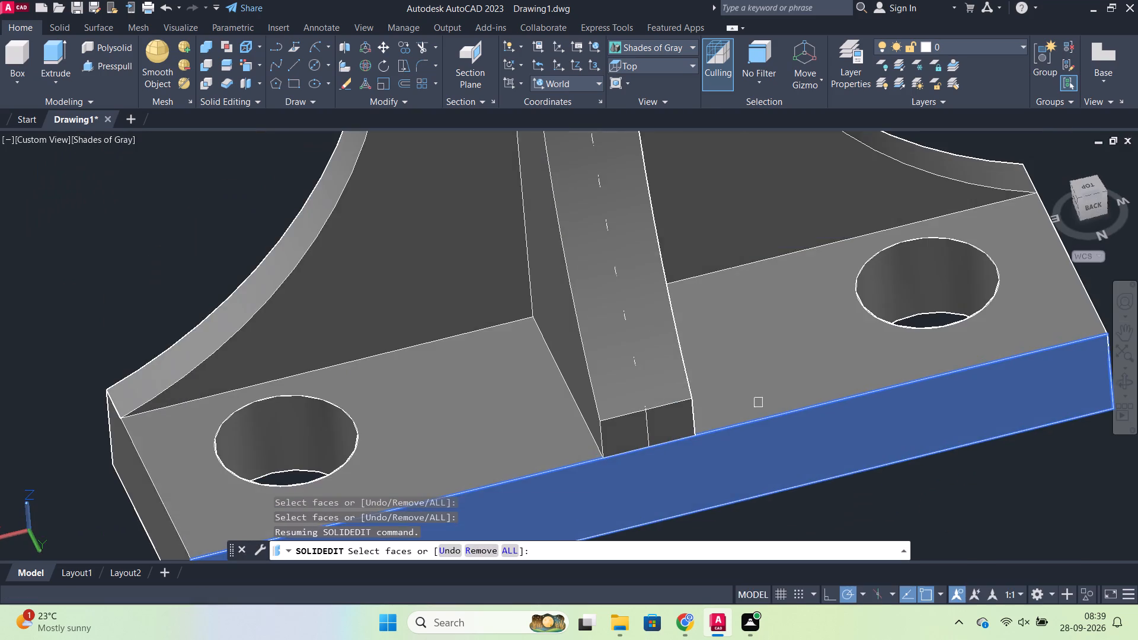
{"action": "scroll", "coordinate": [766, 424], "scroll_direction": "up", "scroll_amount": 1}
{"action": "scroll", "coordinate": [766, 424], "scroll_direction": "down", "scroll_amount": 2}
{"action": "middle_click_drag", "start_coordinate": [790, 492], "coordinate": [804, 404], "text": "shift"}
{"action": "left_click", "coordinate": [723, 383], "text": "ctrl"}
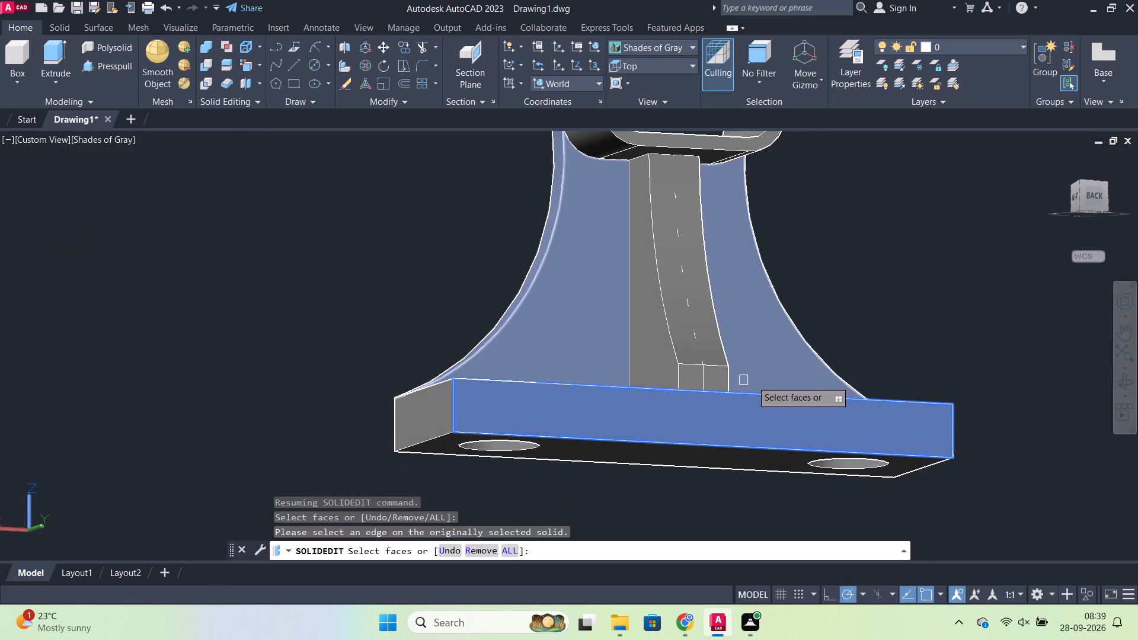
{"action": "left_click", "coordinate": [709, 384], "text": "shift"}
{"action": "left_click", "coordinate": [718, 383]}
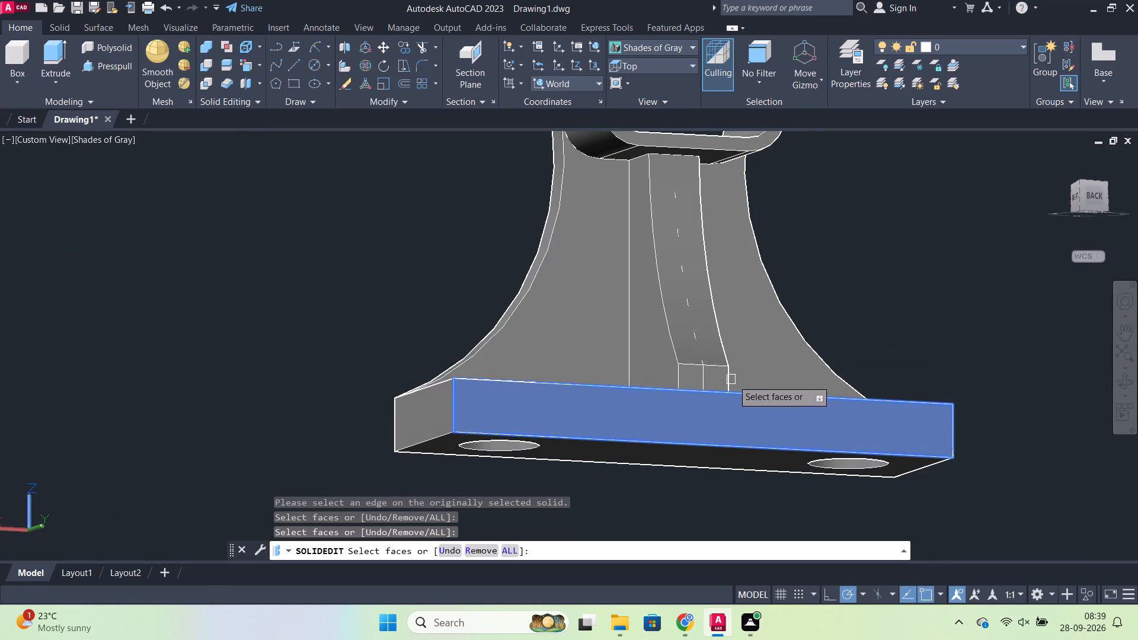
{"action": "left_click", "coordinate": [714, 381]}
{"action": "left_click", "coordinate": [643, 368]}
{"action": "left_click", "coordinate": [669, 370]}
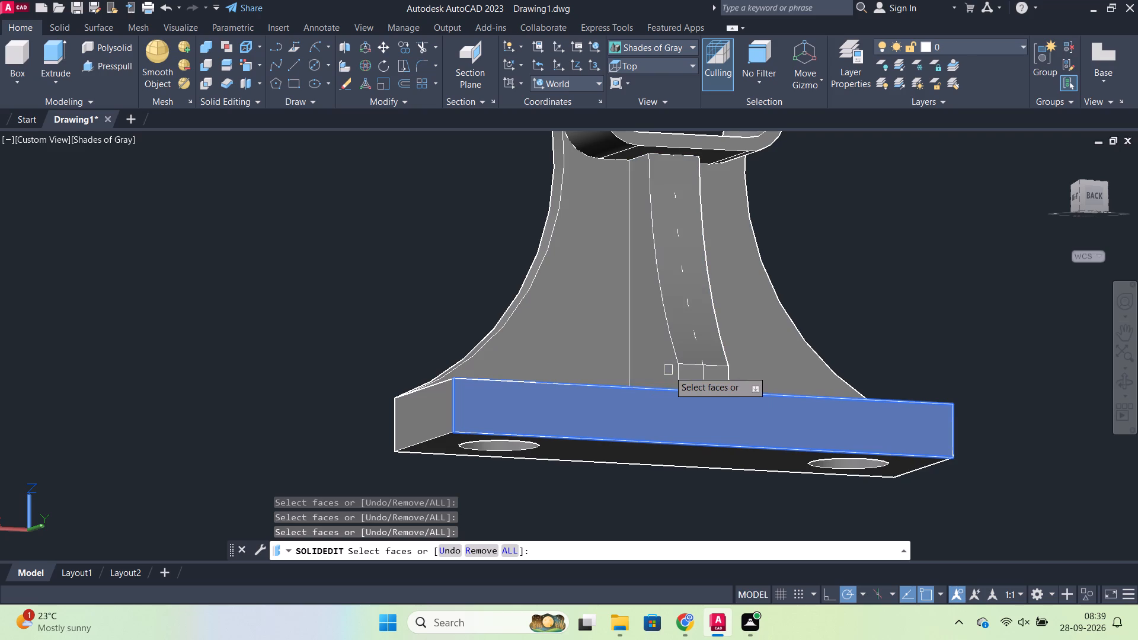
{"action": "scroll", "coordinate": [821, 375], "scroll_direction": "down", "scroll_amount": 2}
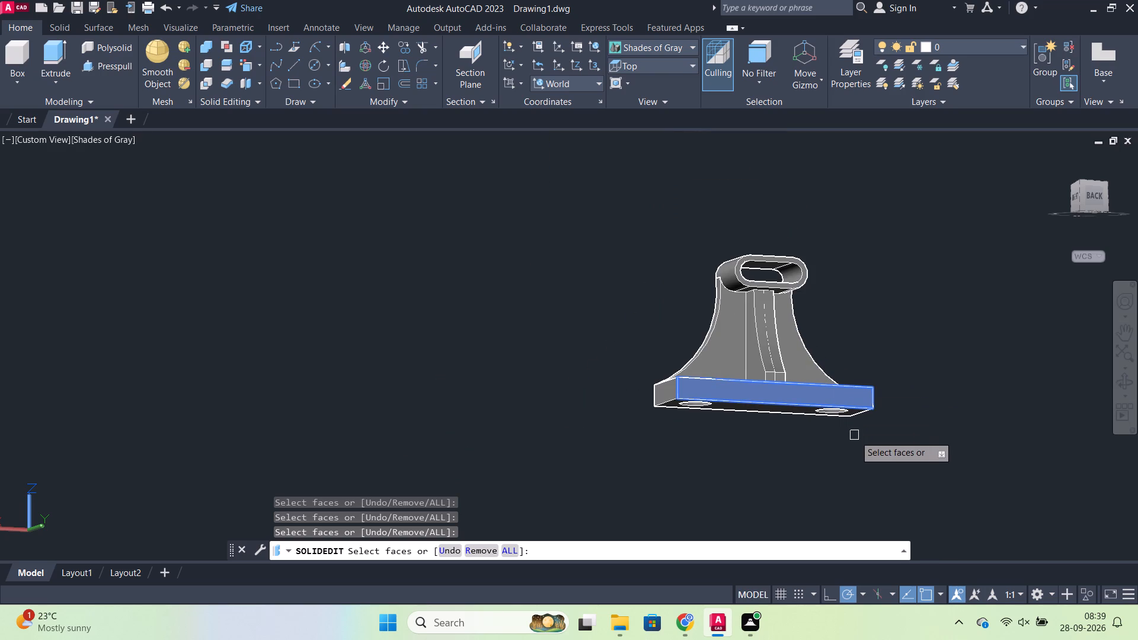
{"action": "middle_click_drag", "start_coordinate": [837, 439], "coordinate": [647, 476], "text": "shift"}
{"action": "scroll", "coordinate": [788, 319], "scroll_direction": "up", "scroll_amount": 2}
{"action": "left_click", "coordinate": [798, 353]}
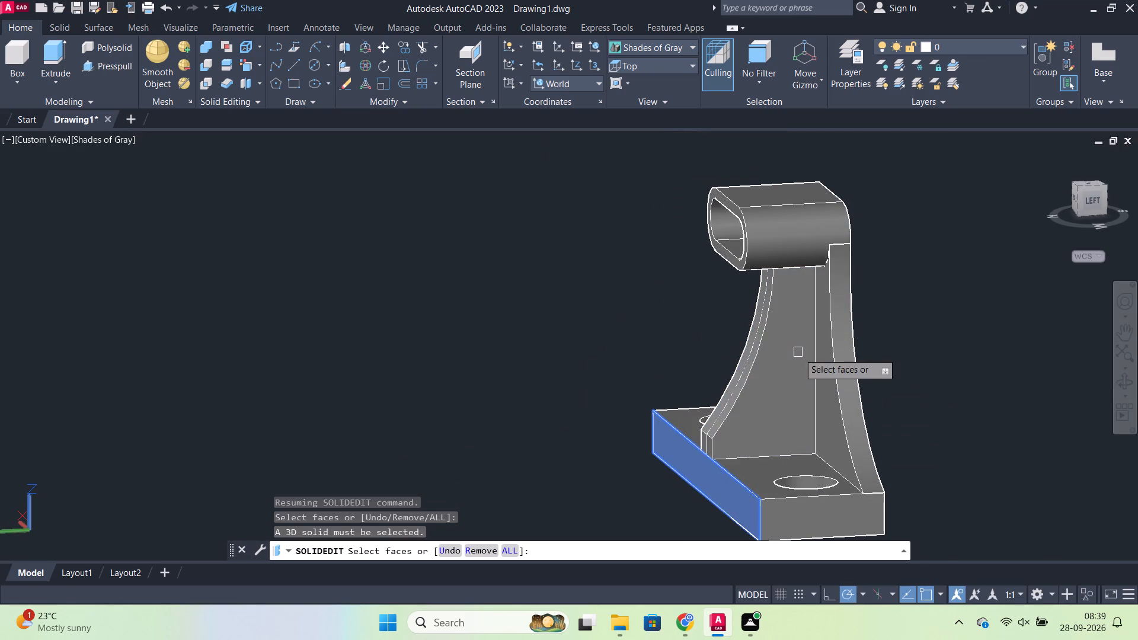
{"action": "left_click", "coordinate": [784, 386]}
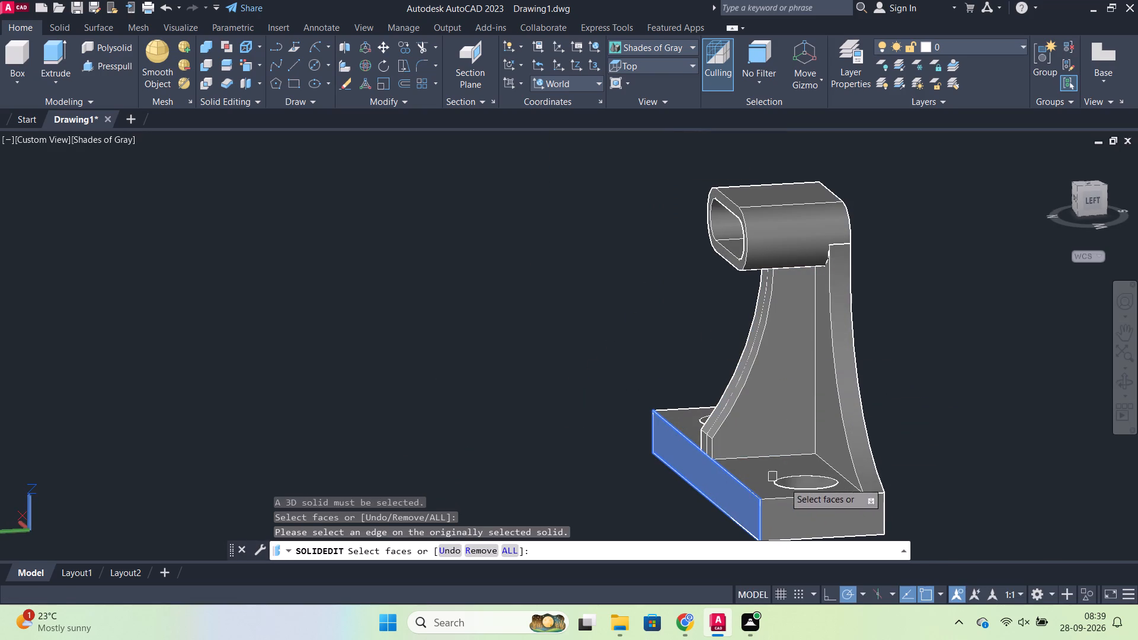
Add the walls of both base holes to the selected long base face and colour them red, index colour 10.
{"action": "left_click", "coordinate": [800, 509]}
{"action": "middle_click_drag", "start_coordinate": [620, 404], "coordinate": [624, 404], "text": "shift"}
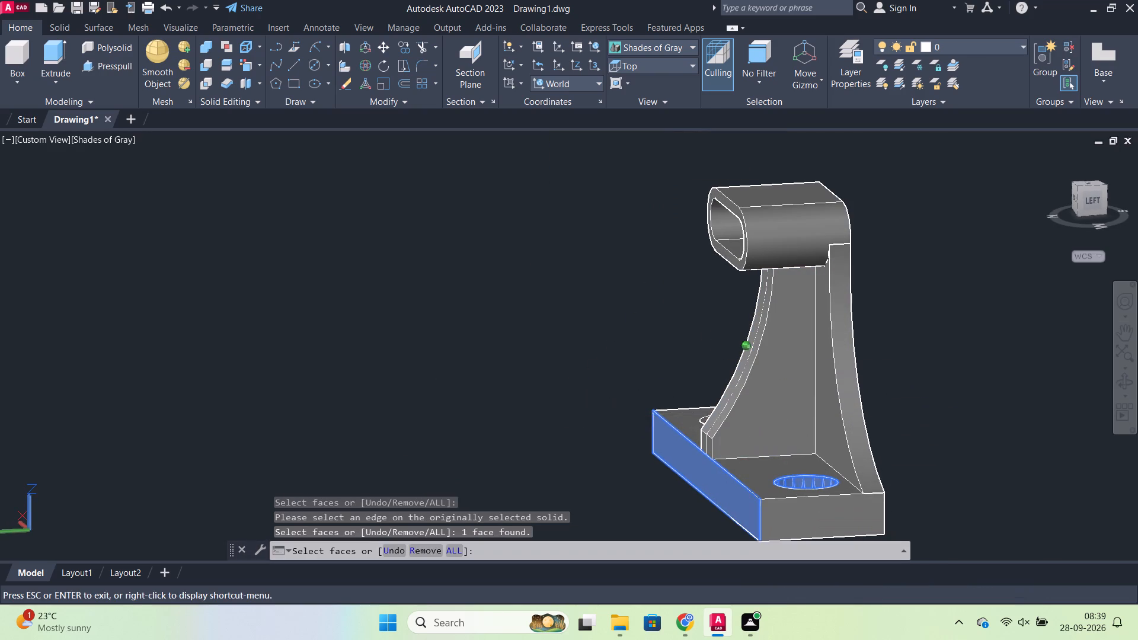
{"action": "middle_click_drag", "start_coordinate": [624, 404], "coordinate": [849, 354], "text": "shift"}
{"action": "middle_click_drag", "start_coordinate": [801, 448], "coordinate": [688, 508], "text": "shift"}
{"action": "scroll", "coordinate": [628, 353], "scroll_direction": "down", "scroll_amount": 1}
{"action": "scroll", "coordinate": [580, 351], "scroll_direction": "up", "scroll_amount": 1}
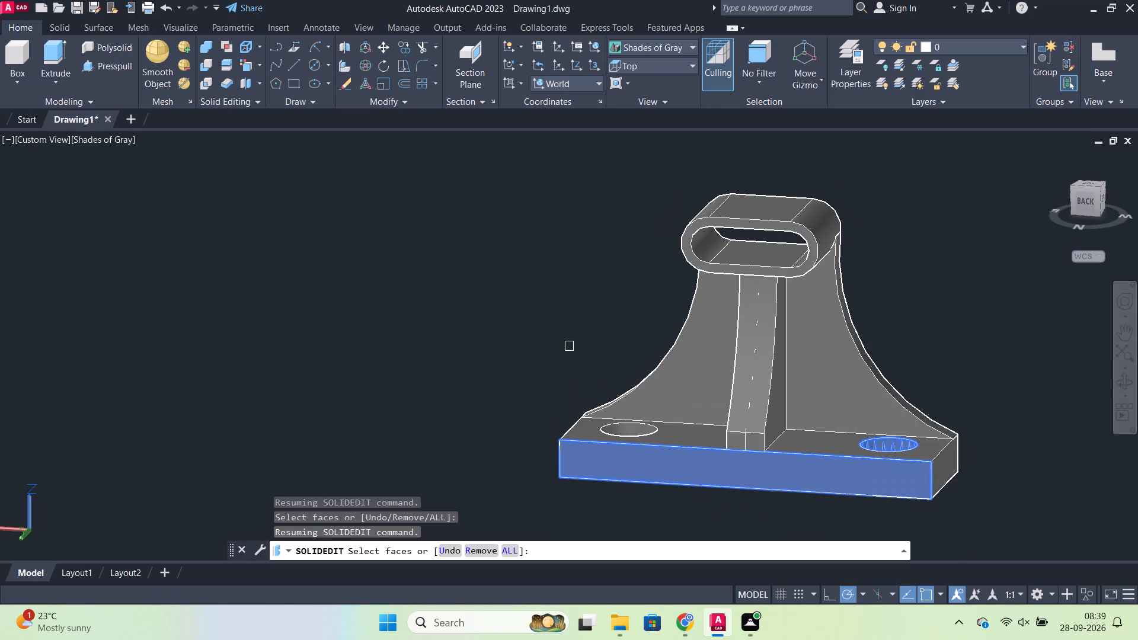
{"action": "middle_click_drag", "start_coordinate": [573, 345], "coordinate": [600, 401], "text": "shift"}
{"action": "left_click", "coordinate": [628, 397]}
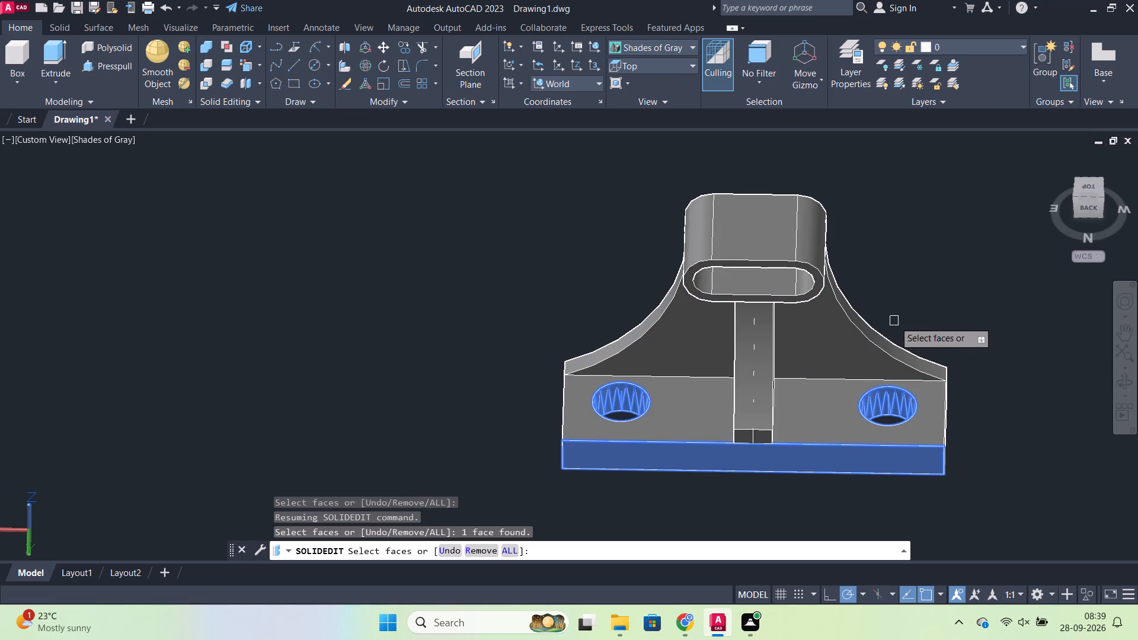
{"action": "scroll", "coordinate": [894, 321], "scroll_direction": "down", "scroll_amount": 1}
{"action": "middle_click_drag", "start_coordinate": [932, 340], "coordinate": [789, 260]}
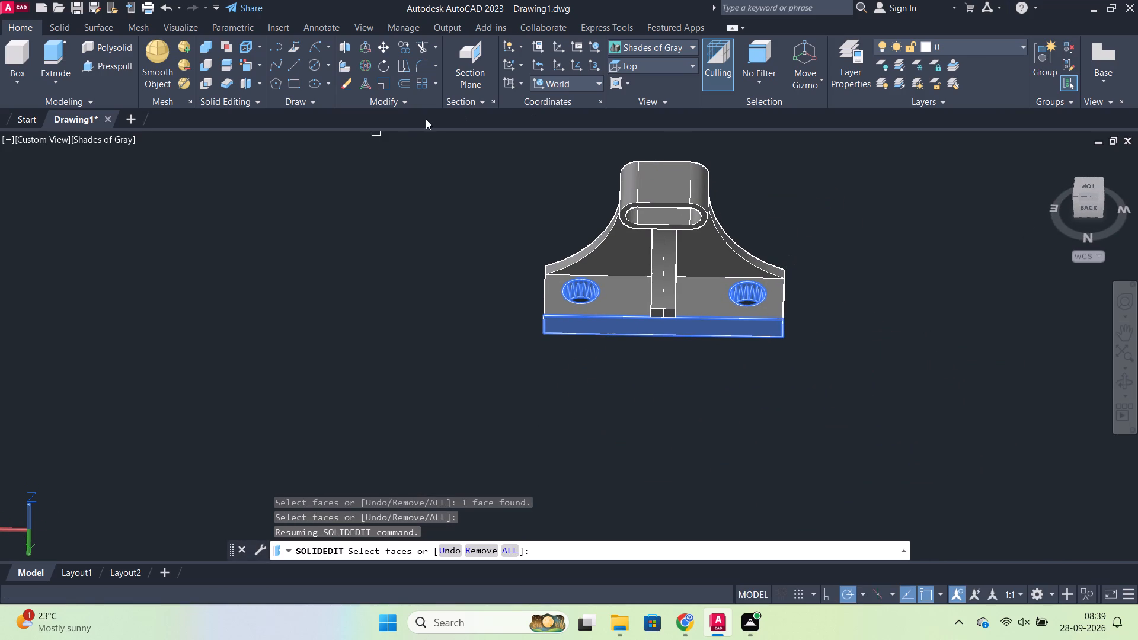
{"action": "key", "text": "Return"}
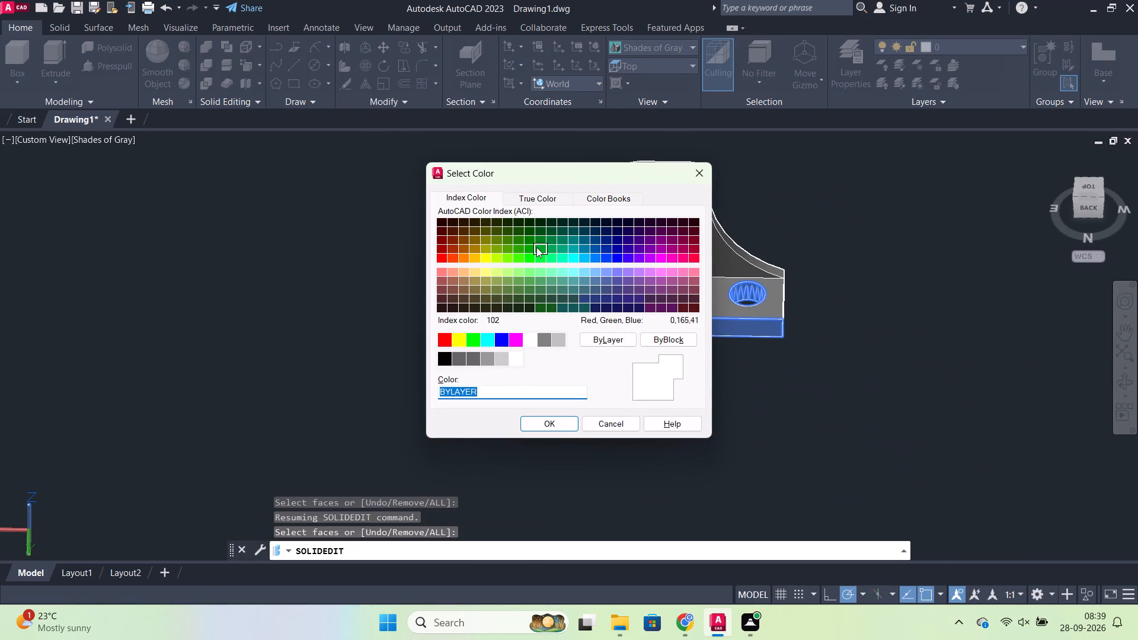
{"action": "left_click", "coordinate": [445, 258]}
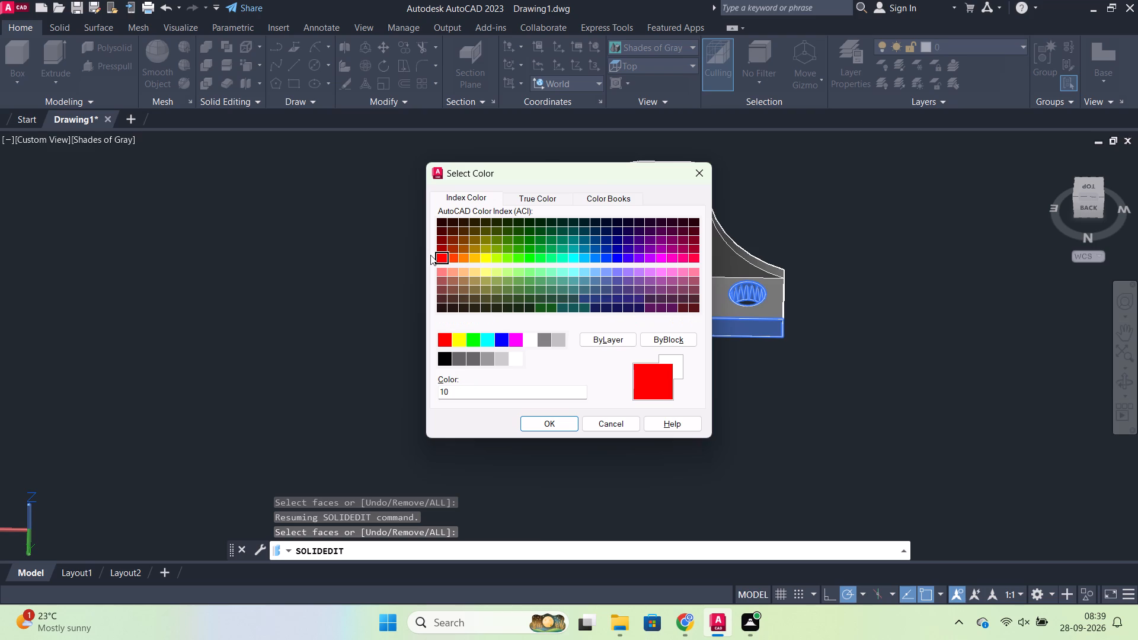
{"action": "left_click", "coordinate": [553, 412]}
{"action": "left_click", "coordinate": [551, 426]}
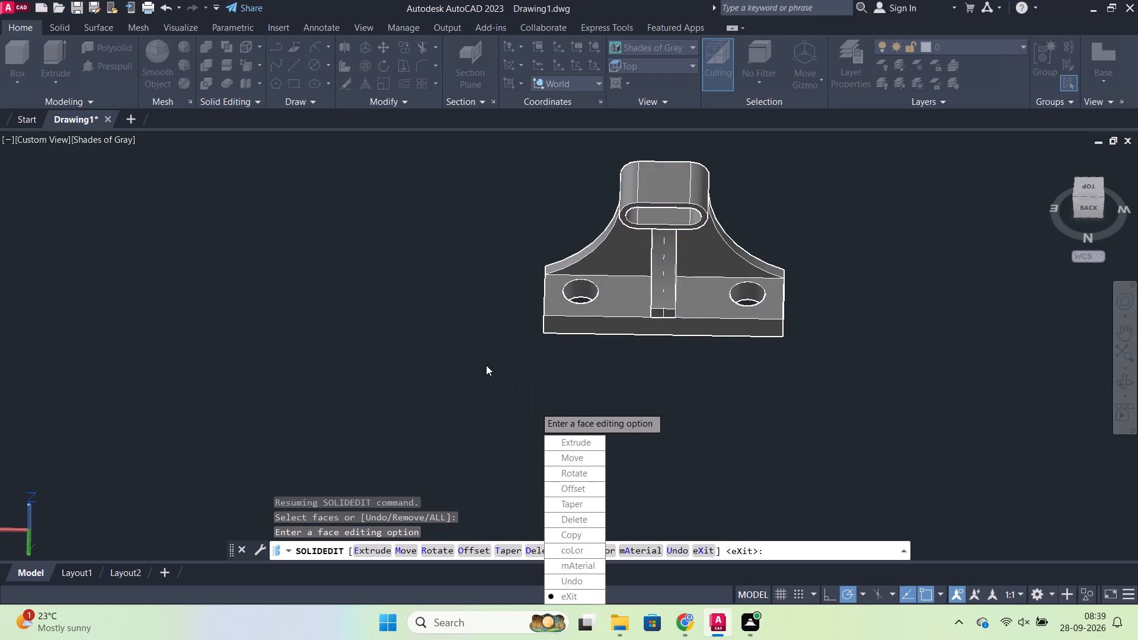
{"action": "key", "text": "Return"}
{"action": "key", "text": "Return"}
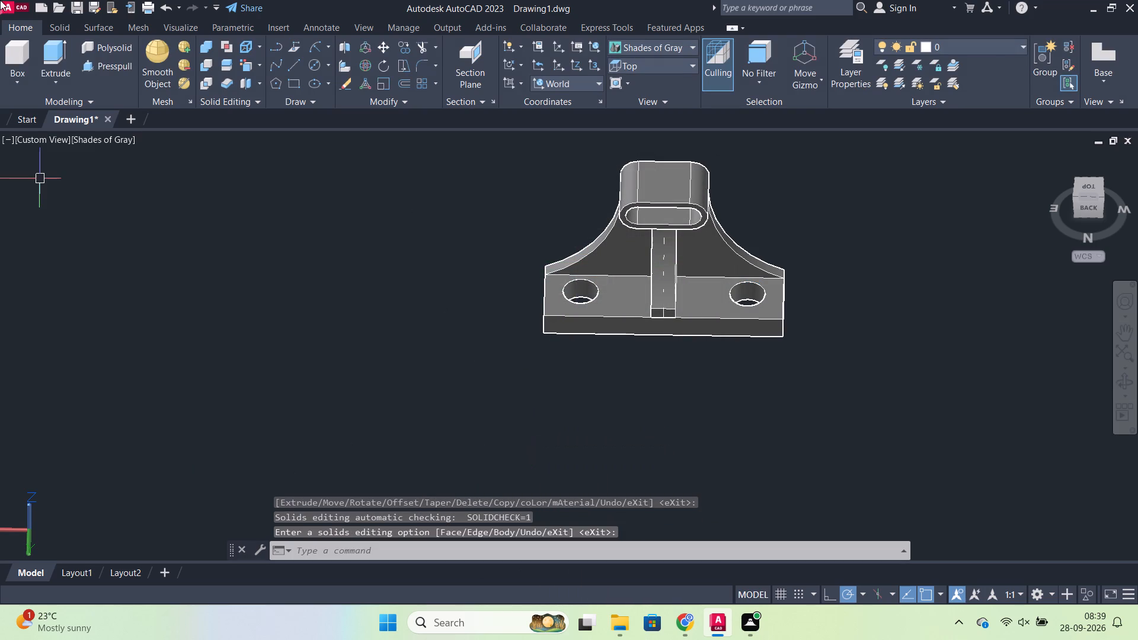
Switch the model's visual style to Shaded with edges.
{"action": "left_click", "coordinate": [106, 139]}
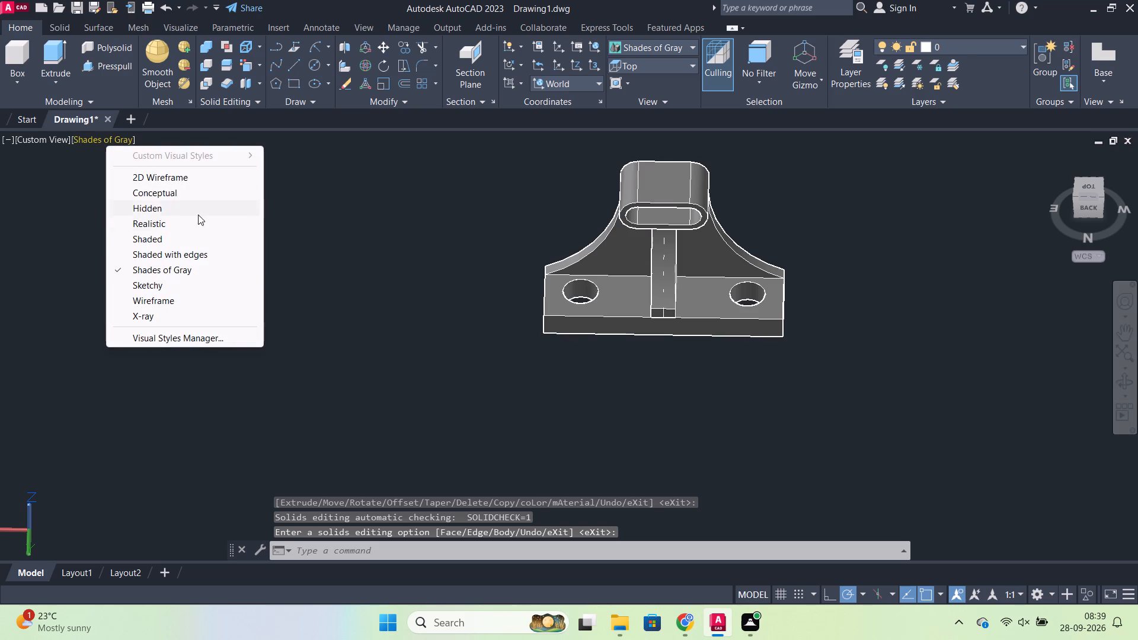
{"action": "left_click", "coordinate": [203, 254]}
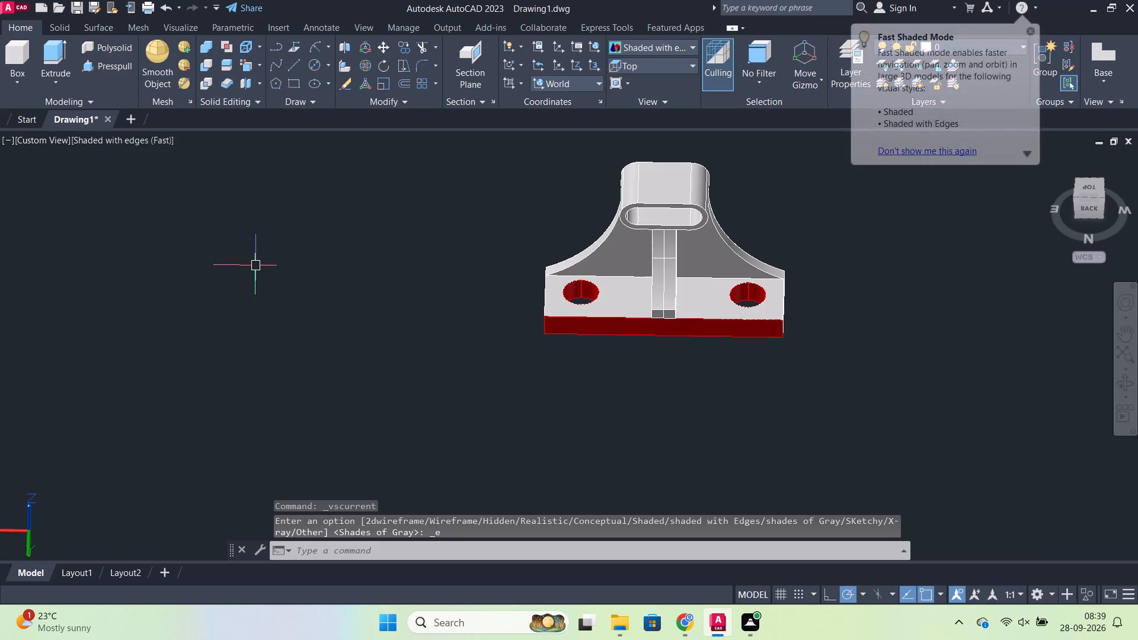
Examine the coloured base face and hole walls from several sides of the part.
{"action": "scroll", "coordinate": [456, 263], "scroll_direction": "up", "scroll_amount": 1}
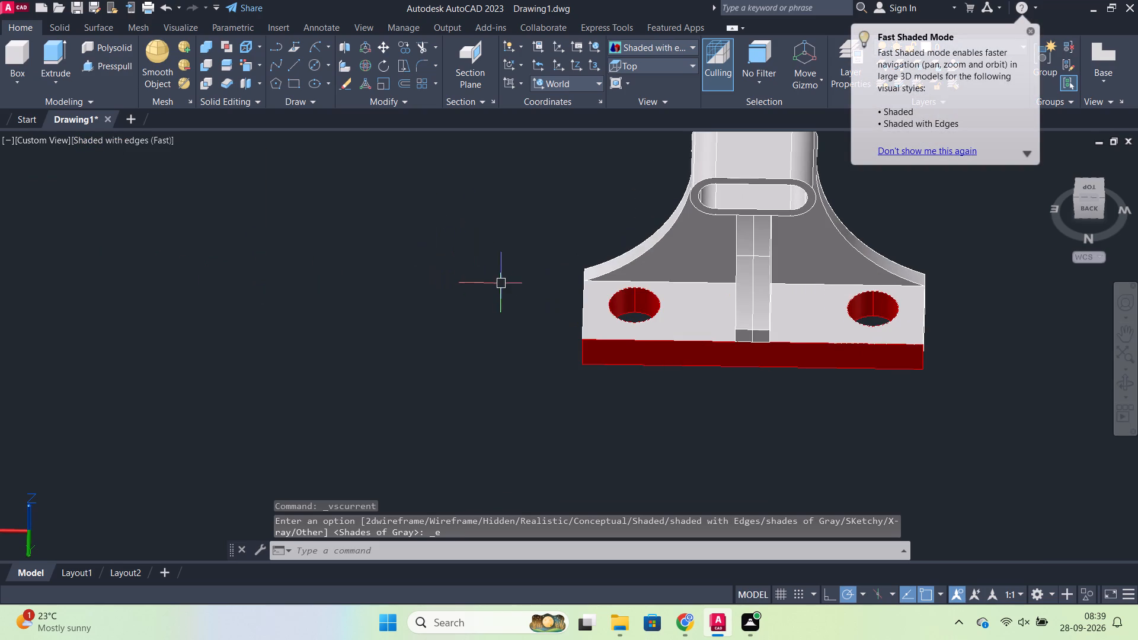
{"action": "middle_click_drag", "start_coordinate": [496, 285], "coordinate": [664, 181], "text": "shift"}
{"action": "middle_click_drag", "start_coordinate": [513, 126], "coordinate": [497, 116], "text": "shift"}
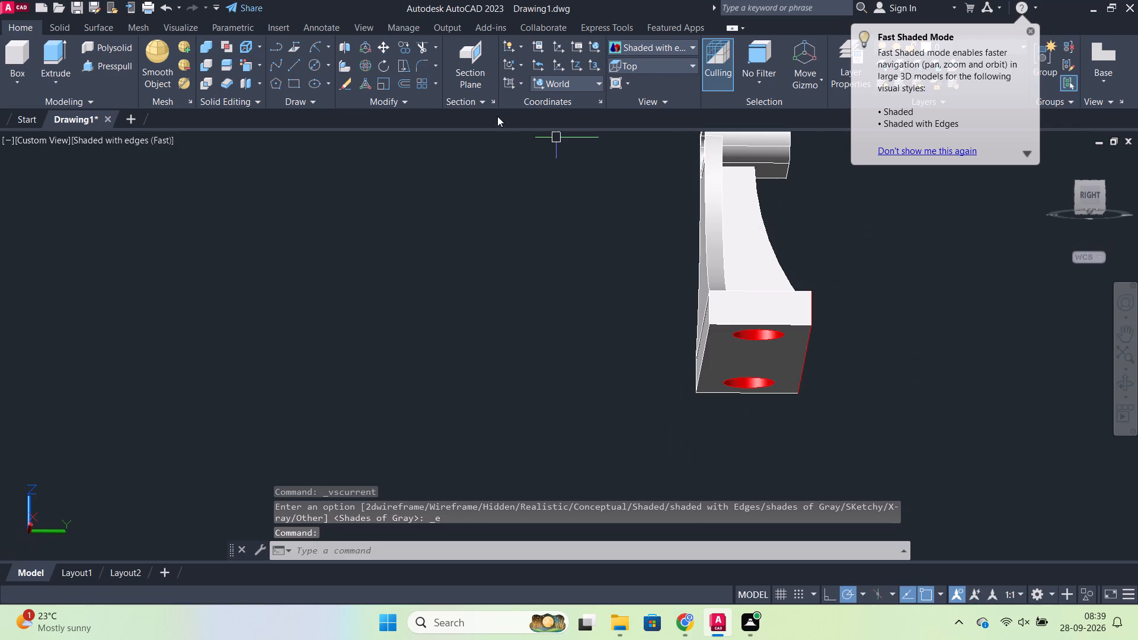
{"action": "middle_click_drag", "start_coordinate": [497, 116], "coordinate": [541, 209], "text": "shift"}
{"action": "scroll", "coordinate": [564, 244], "scroll_direction": "down", "scroll_amount": 1}
{"action": "middle_click_drag", "start_coordinate": [529, 267], "coordinate": [357, 338], "text": "shift"}
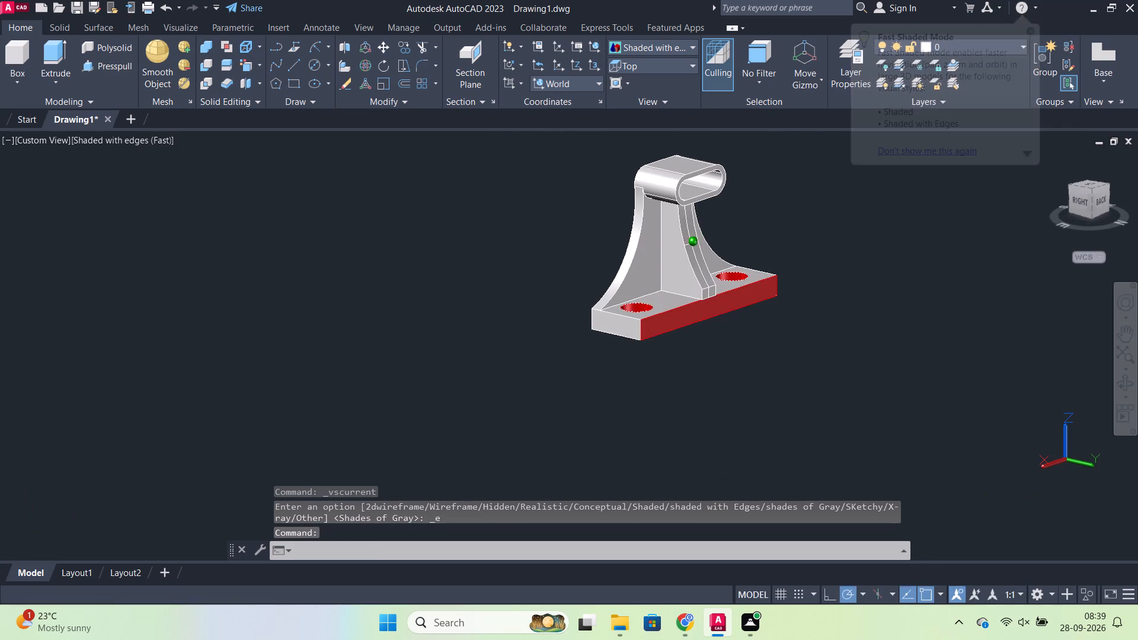
{"action": "scroll", "coordinate": [865, 219], "scroll_direction": "up", "scroll_amount": 1}
{"action": "middle_click_drag", "start_coordinate": [823, 260], "coordinate": [584, 252], "text": "shift"}
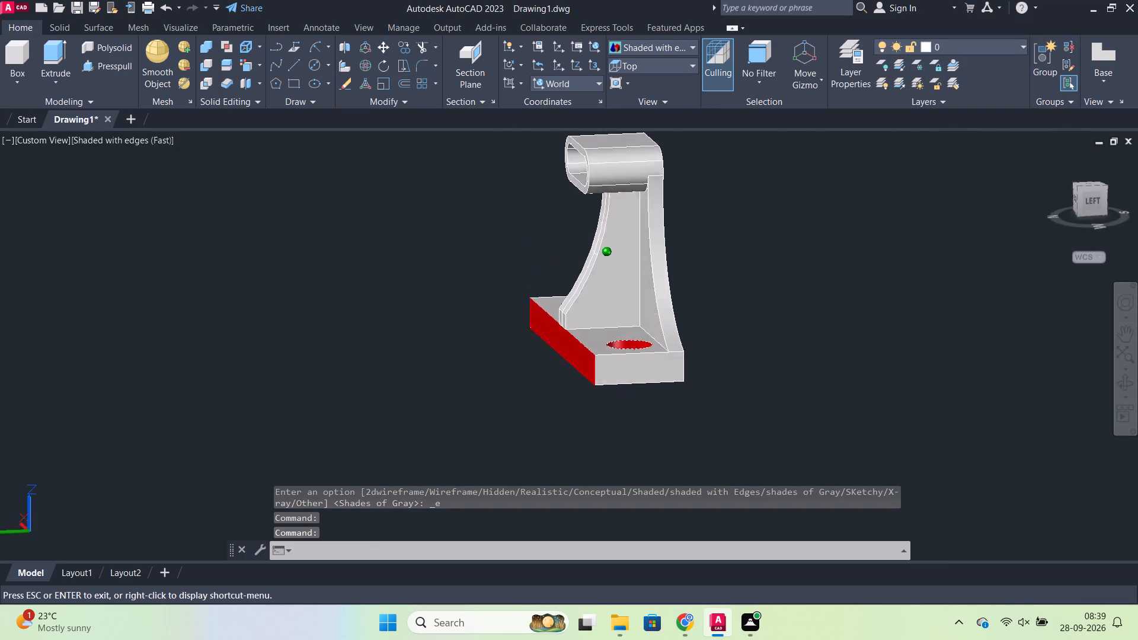
{"action": "middle_click_drag", "start_coordinate": [584, 252], "coordinate": [649, 276], "text": "shift"}
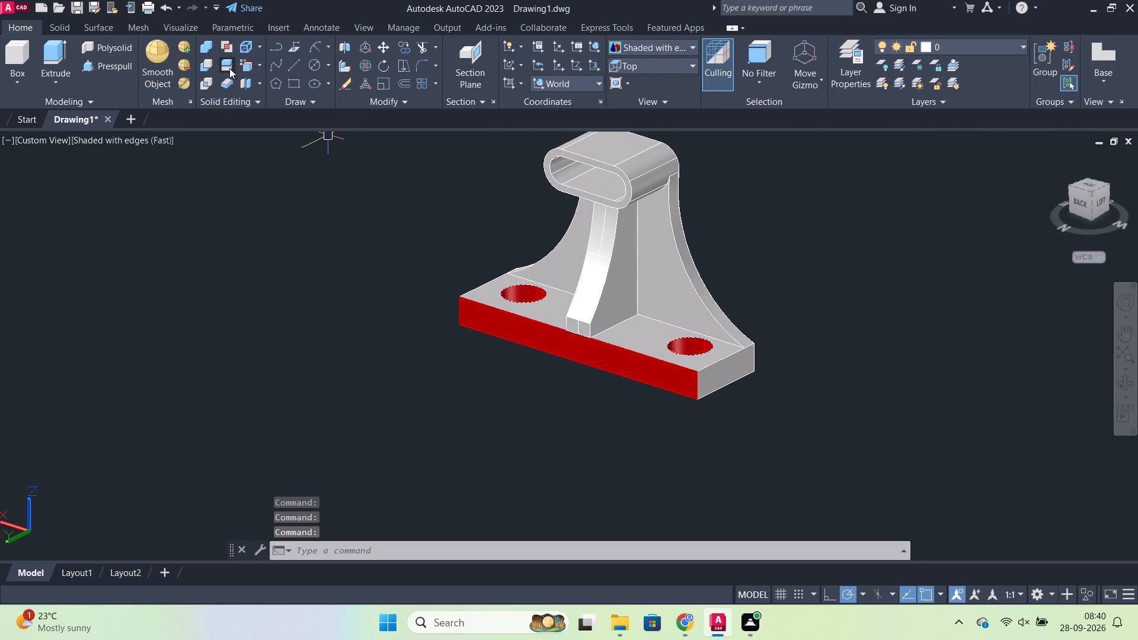
Colour the upright's two broad faces and both curved edge faces with index colour 40.
{"action": "left_click", "coordinate": [244, 68]}
{"action": "left_click", "coordinate": [666, 294]}
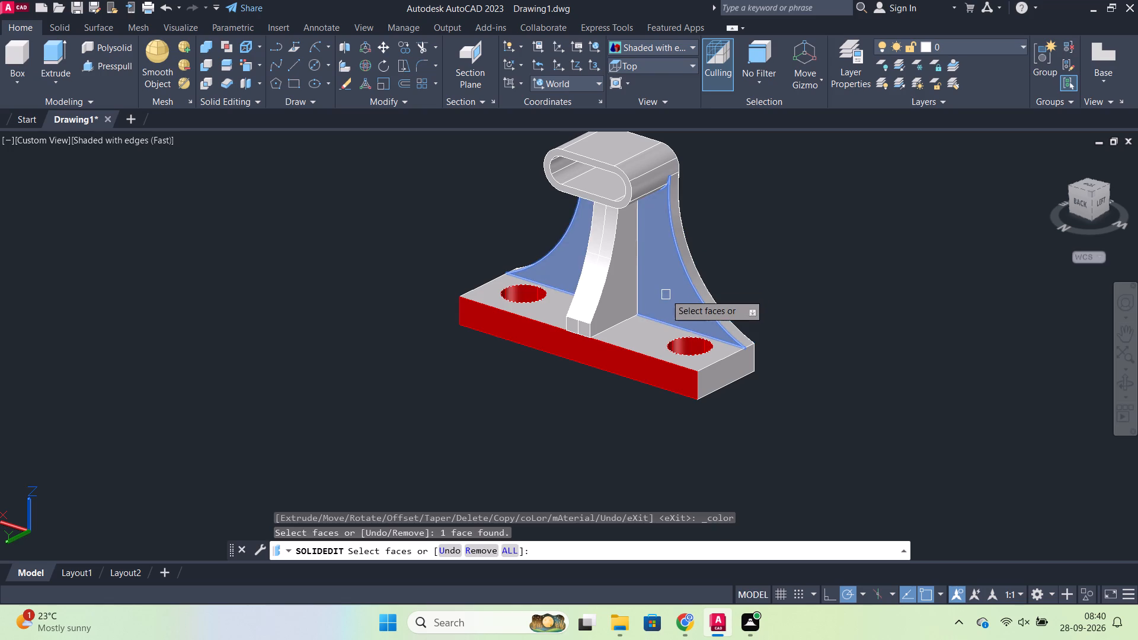
{"action": "middle_click_drag", "start_coordinate": [778, 289], "coordinate": [503, 250], "text": "shift"}
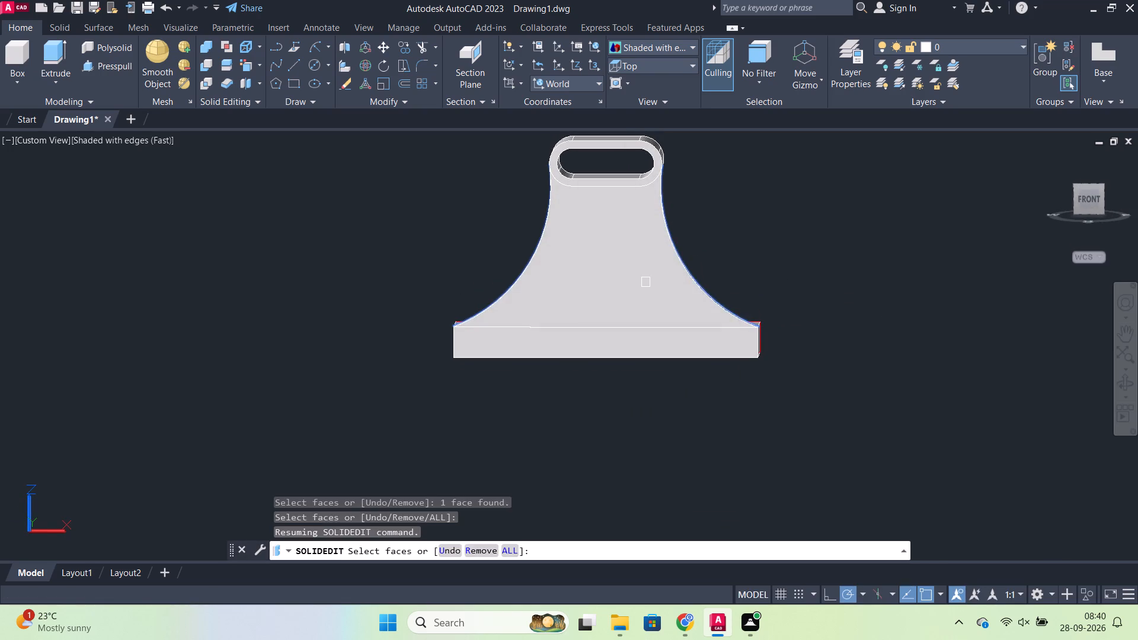
{"action": "left_click", "coordinate": [645, 281]}
{"action": "middle_click_drag", "start_coordinate": [414, 293], "coordinate": [545, 361], "text": "shift"}
{"action": "scroll", "coordinate": [546, 359], "scroll_direction": "up", "scroll_amount": 1, "text": "shift"}
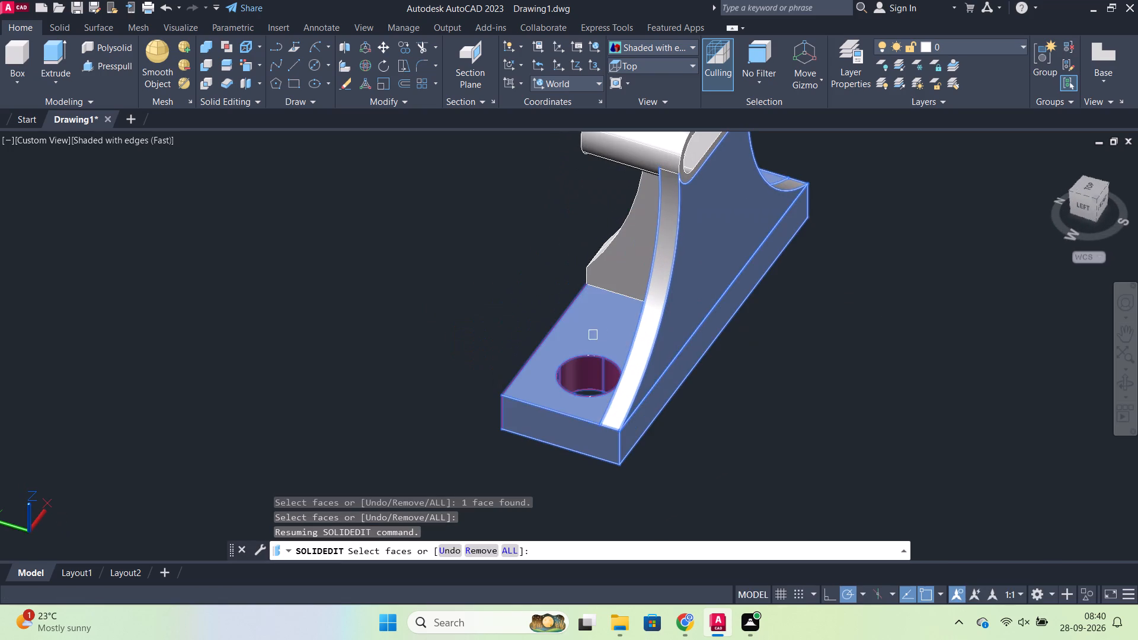
{"action": "left_click", "coordinate": [651, 299]}
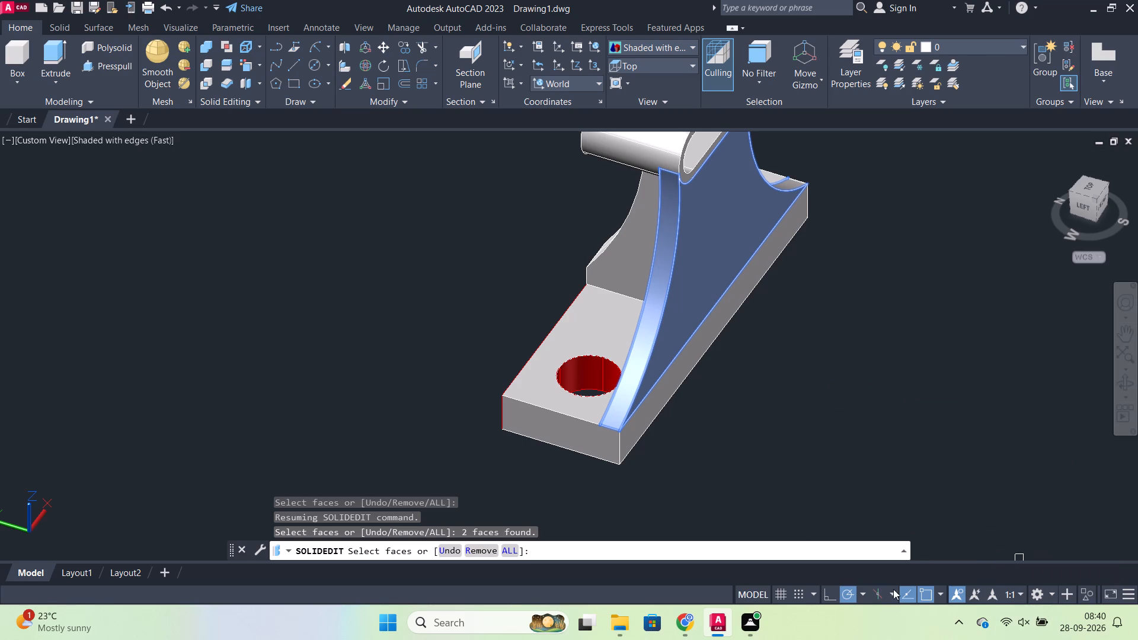
{"action": "middle_click_drag", "start_coordinate": [910, 321], "coordinate": [830, 322], "text": "shift"}
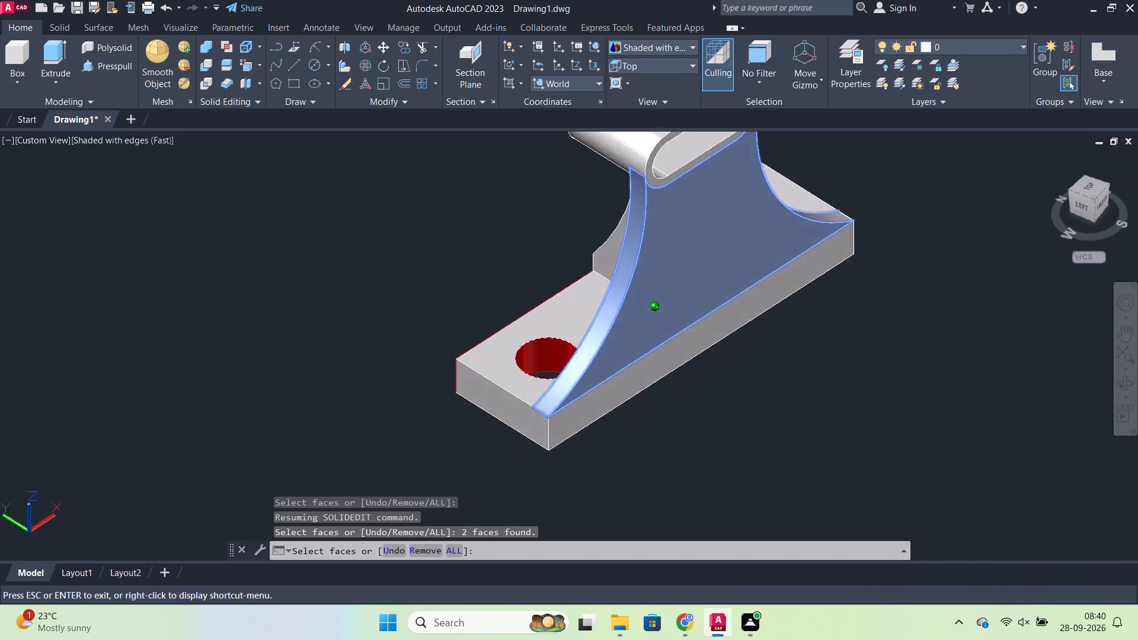
{"action": "middle_click_drag", "start_coordinate": [830, 322], "coordinate": [629, 305], "text": "shift"}
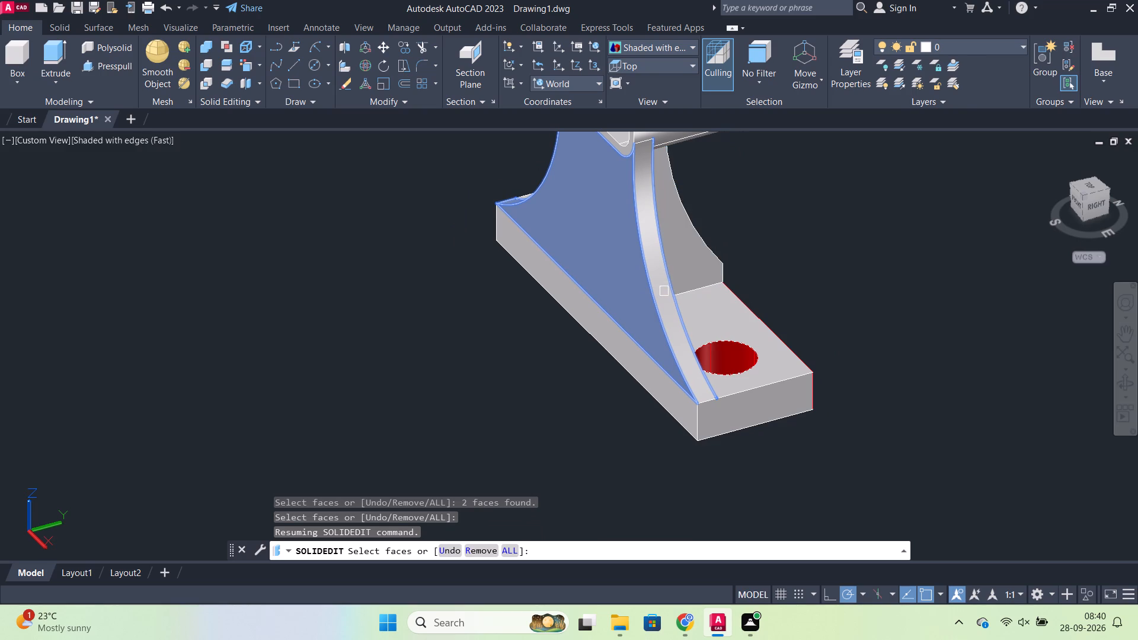
{"action": "left_click", "coordinate": [664, 290]}
{"action": "middle_click_drag", "start_coordinate": [853, 301], "coordinate": [613, 286], "text": "shift"}
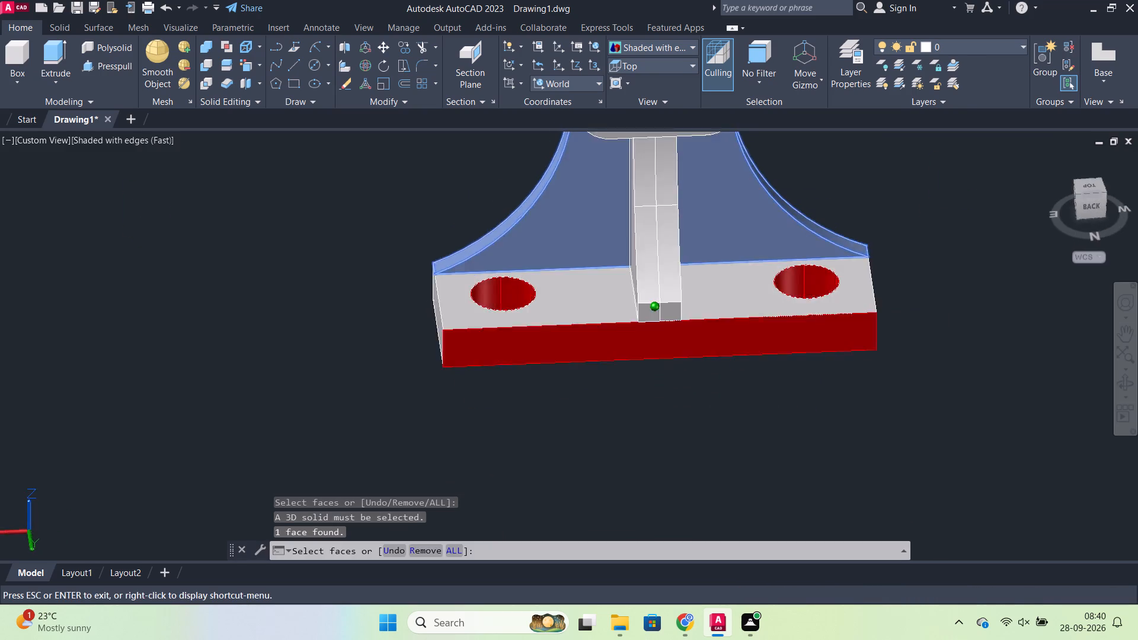
{"action": "middle_click_drag", "start_coordinate": [613, 286], "coordinate": [613, 284], "text": "shift"}
{"action": "key", "text": "Return"}
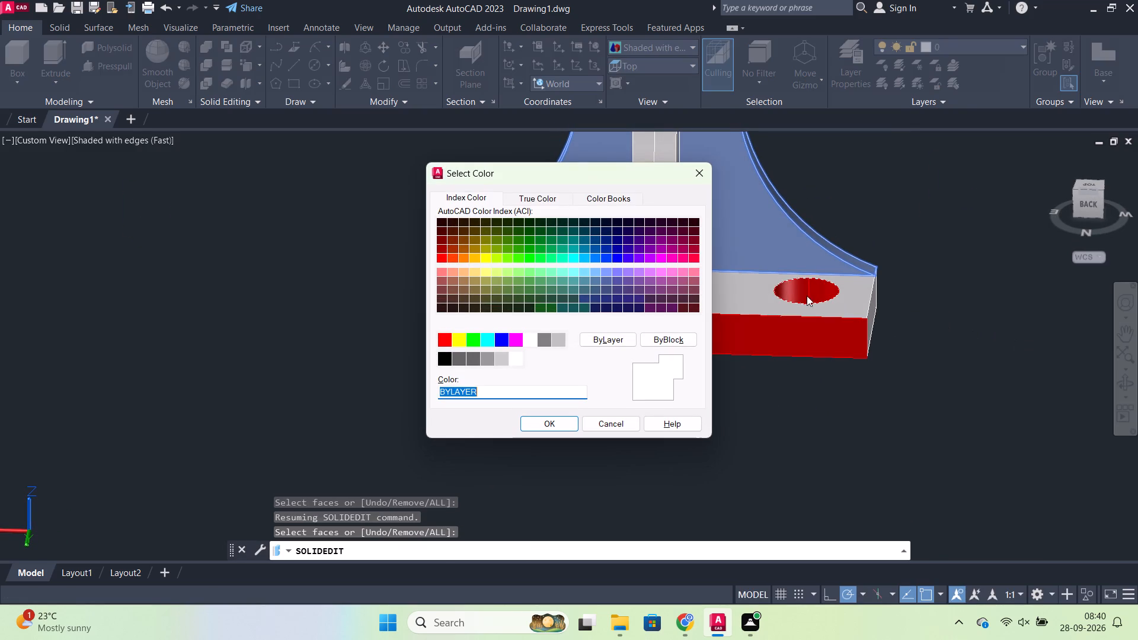
{"action": "left_click", "coordinate": [474, 256]}
{"action": "left_click", "coordinate": [540, 414]}
{"action": "left_click", "coordinate": [545, 418]}
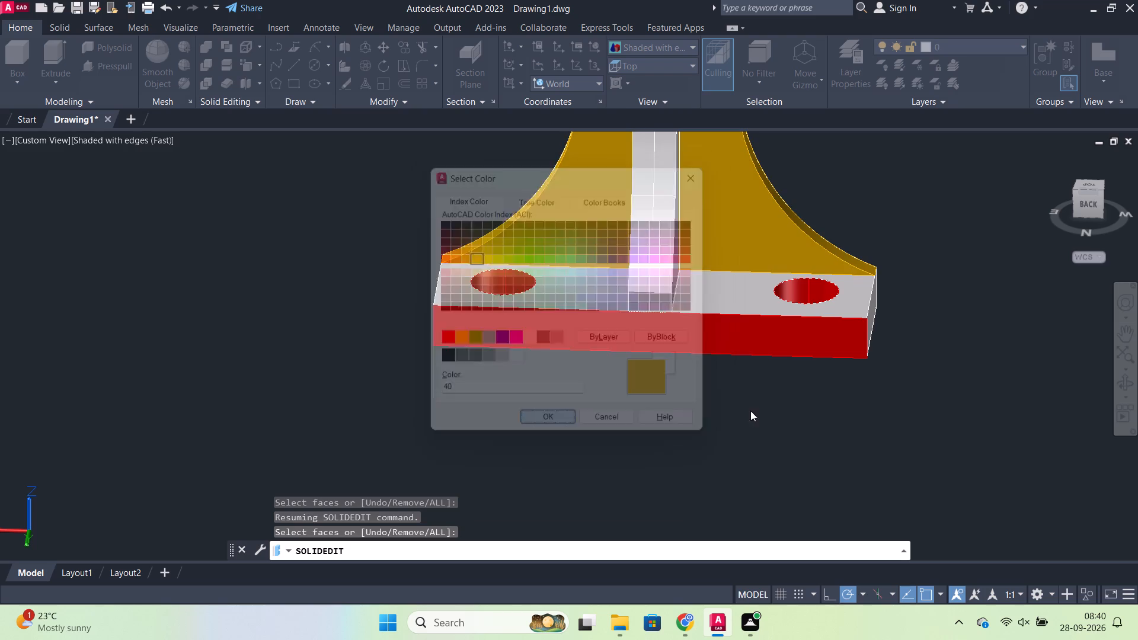
{"action": "key", "text": "Return"}
{"action": "key", "text": "Return"}
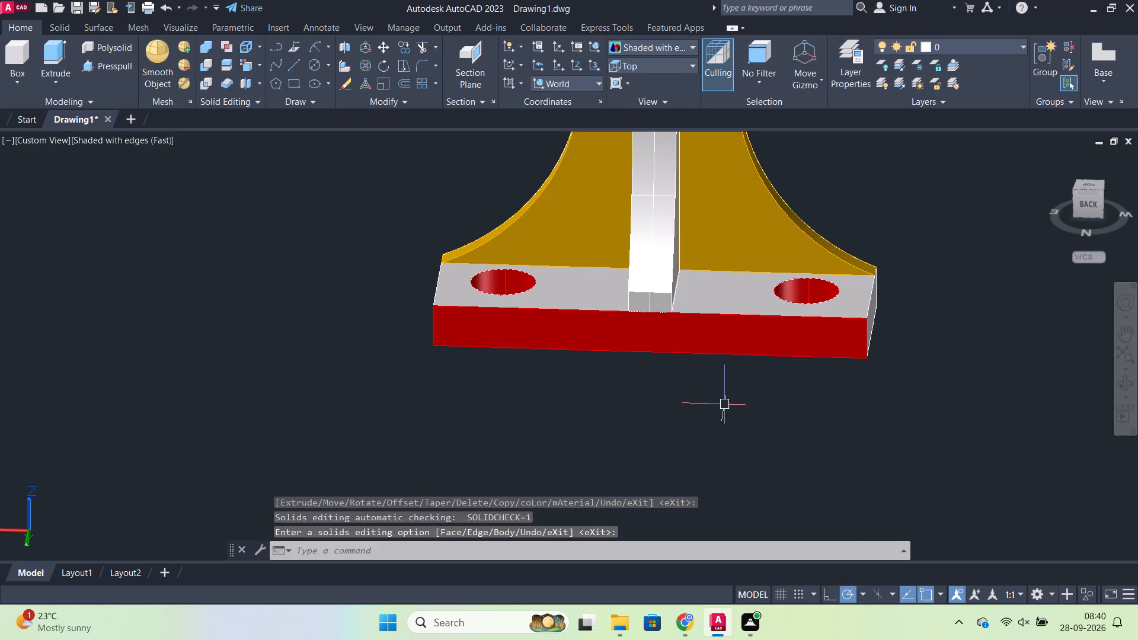
Colour the base's top, bottom, end and long side faces with index colour 197, leaving out the hole walls.
{"action": "middle_click_drag", "start_coordinate": [918, 364], "coordinate": [690, 401], "text": "shift"}
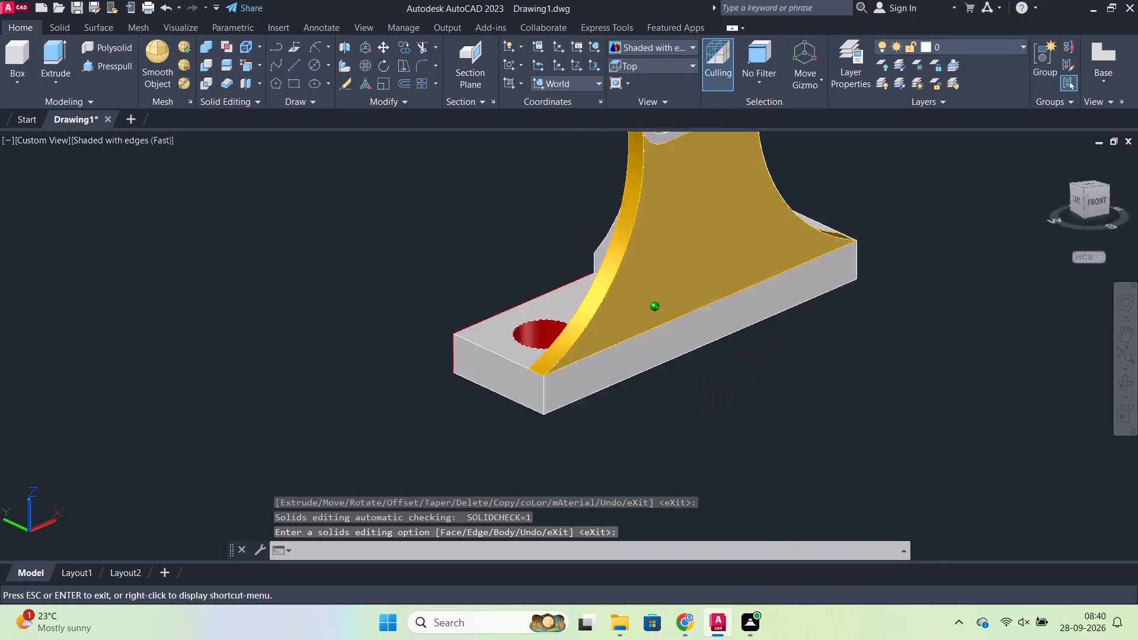
{"action": "middle_click_drag", "start_coordinate": [690, 401], "coordinate": [846, 378], "text": "shift"}
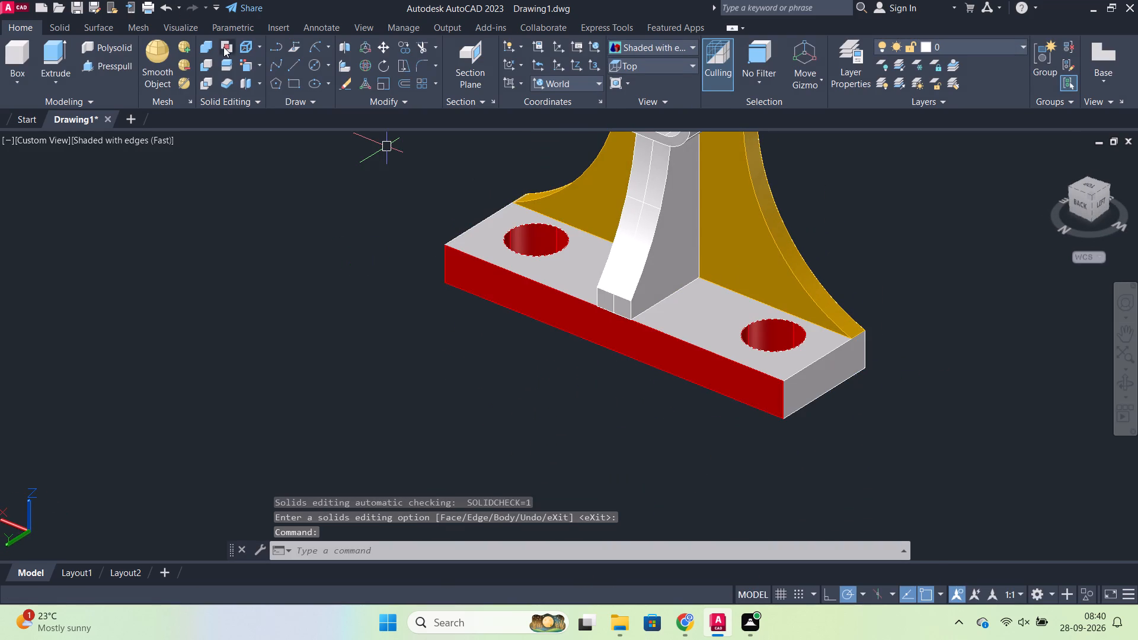
{"action": "left_click", "coordinate": [251, 66]}
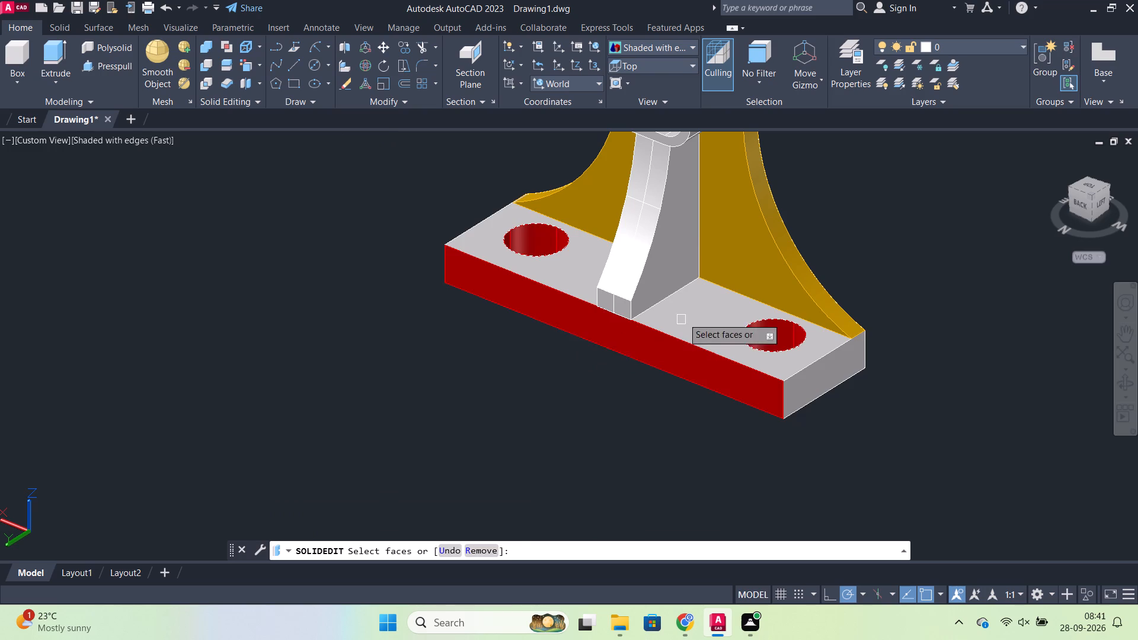
{"action": "left_click", "coordinate": [711, 316]}
{"action": "left_click", "coordinate": [833, 383]}
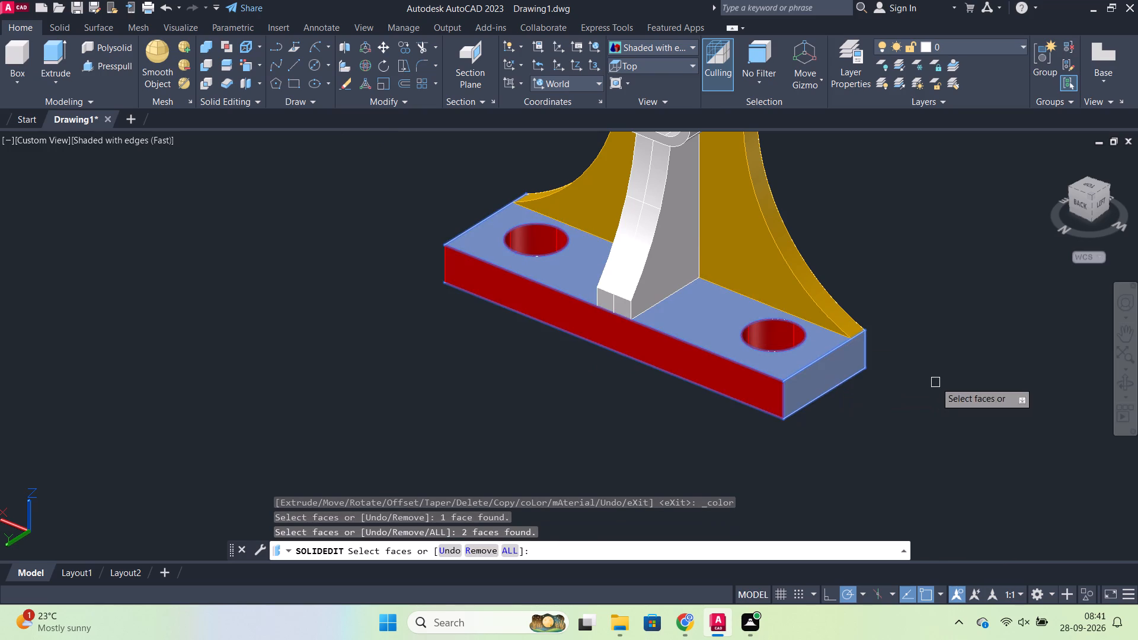
{"action": "middle_click_drag", "start_coordinate": [892, 386], "coordinate": [551, 334], "text": "shift"}
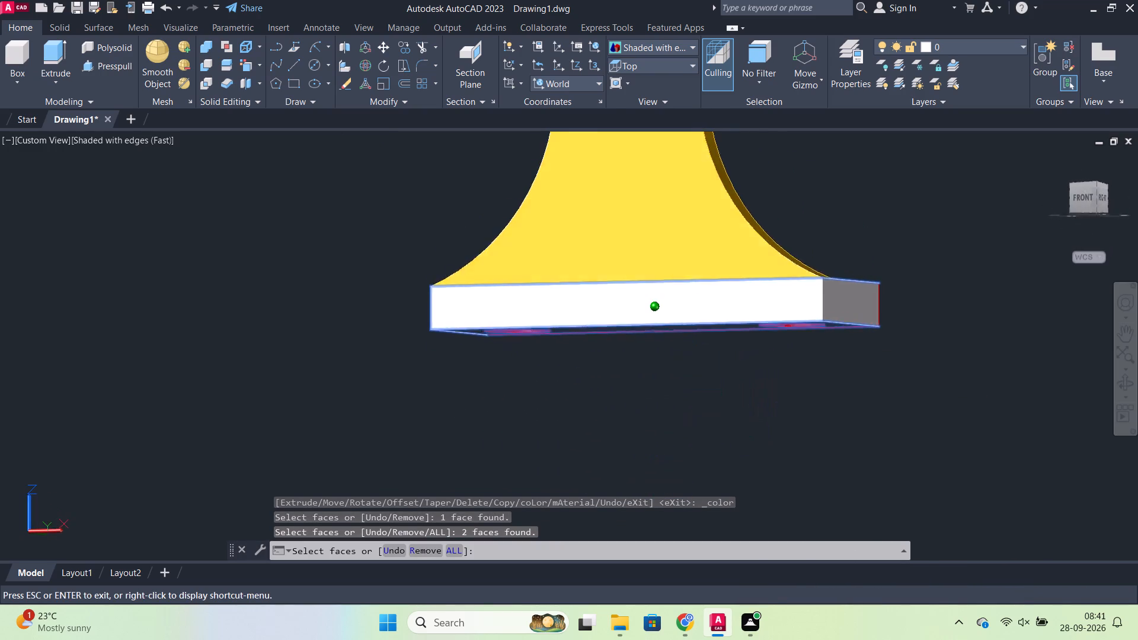
{"action": "middle_click_drag", "start_coordinate": [551, 334], "coordinate": [510, 340], "text": "shift"}
{"action": "left_click", "coordinate": [811, 315]}
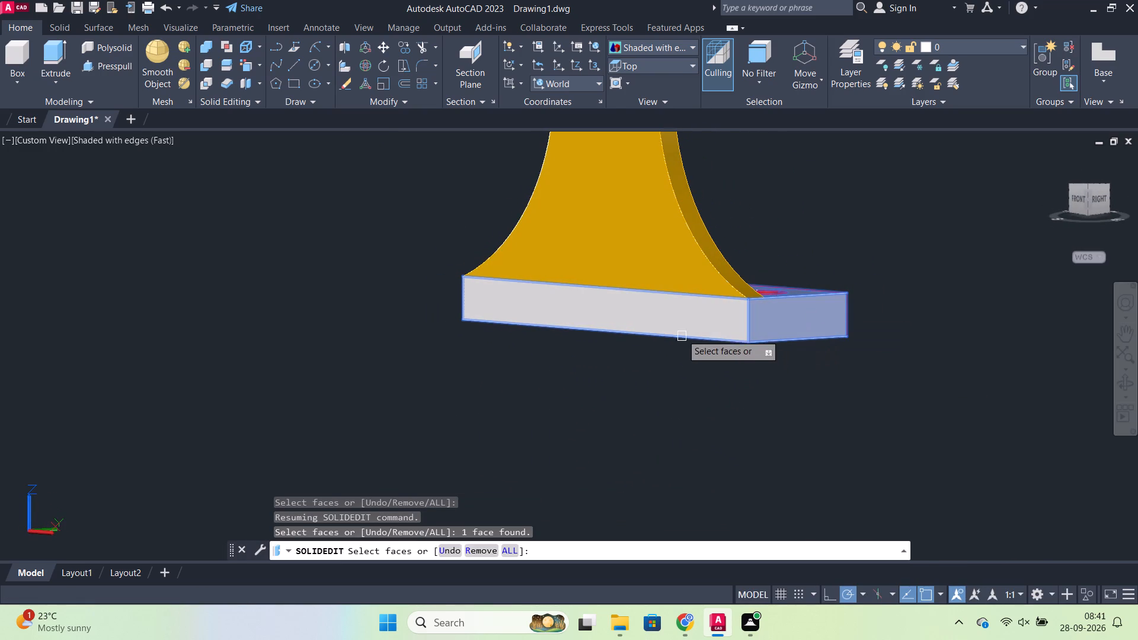
{"action": "left_click", "coordinate": [663, 318]}
{"action": "left_click", "coordinate": [715, 315]}
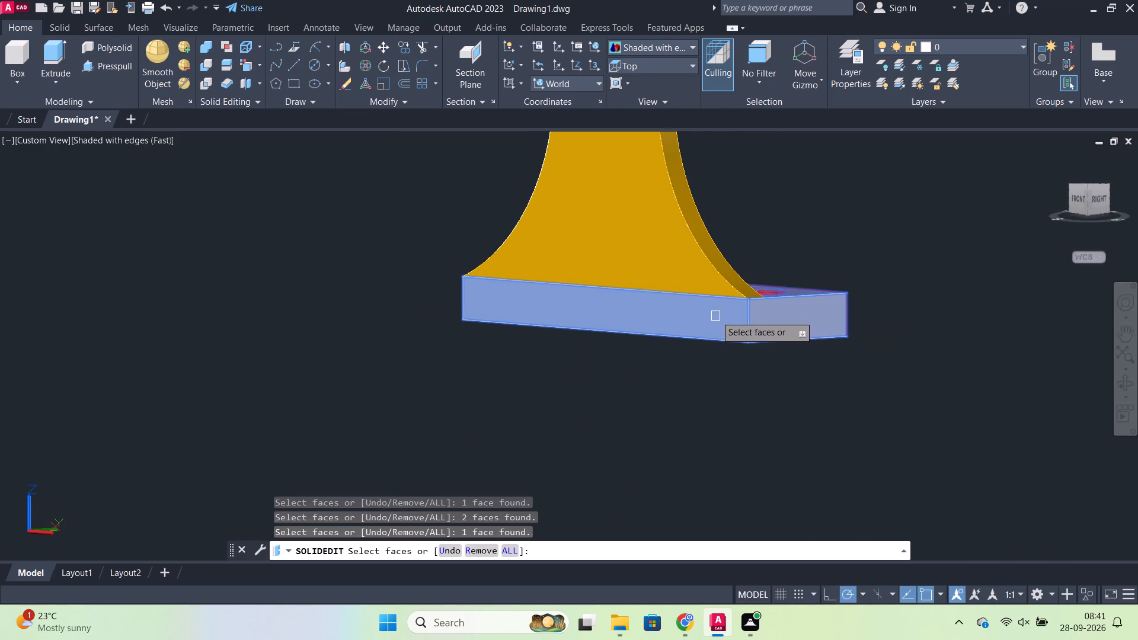
{"action": "middle_click_drag", "start_coordinate": [812, 334], "coordinate": [505, 332], "text": "shift"}
{"action": "middle_click_drag", "start_coordinate": [490, 398], "coordinate": [485, 424], "text": "shift"}
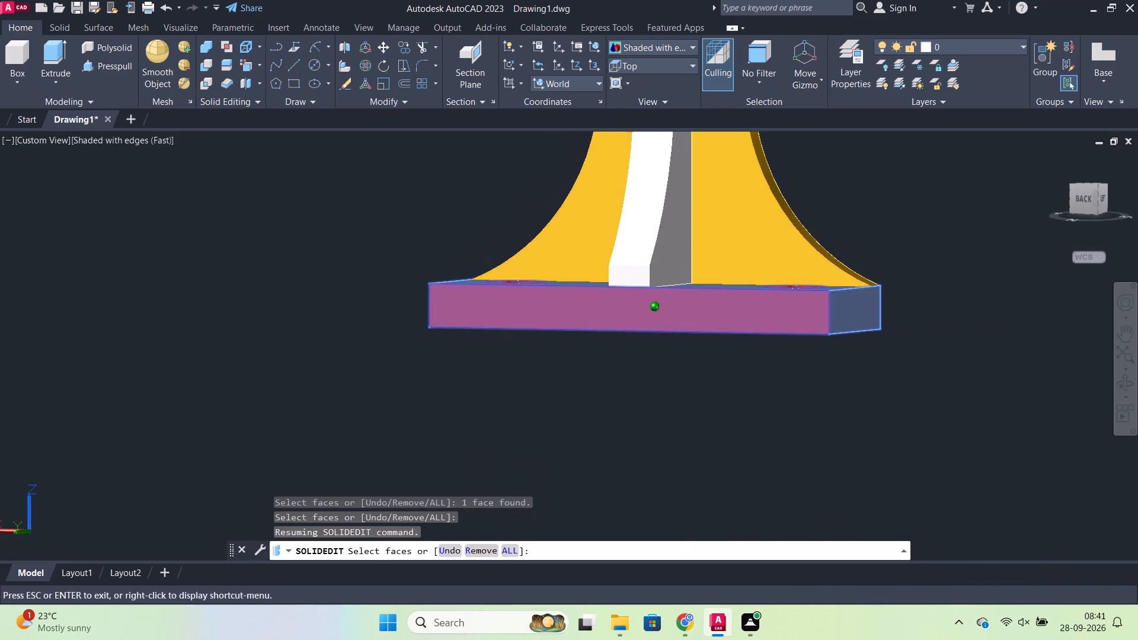
{"action": "middle_click_drag", "start_coordinate": [485, 424], "coordinate": [487, 439], "text": "shift"}
{"action": "key", "text": "Return"}
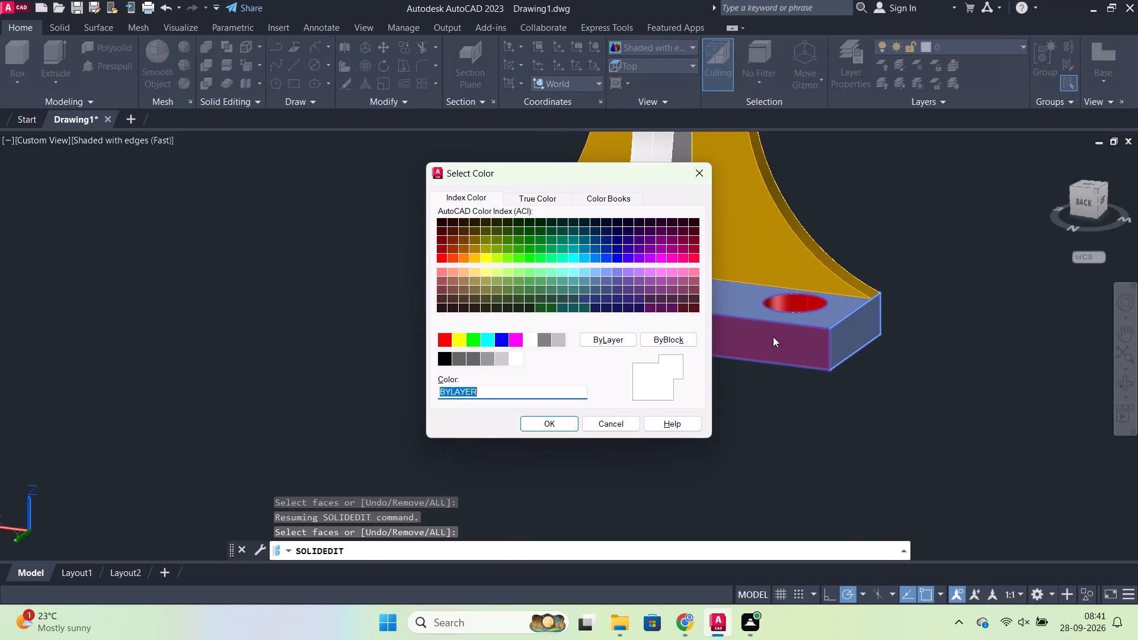
{"action": "left_click", "coordinate": [639, 296]}
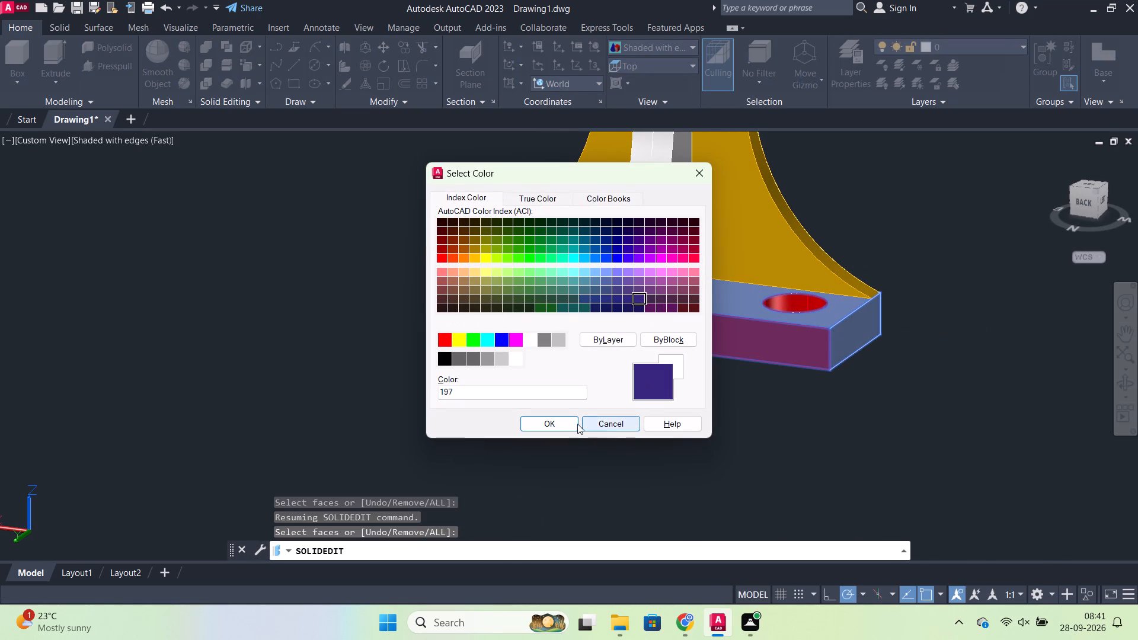
{"action": "left_click", "coordinate": [575, 421]}
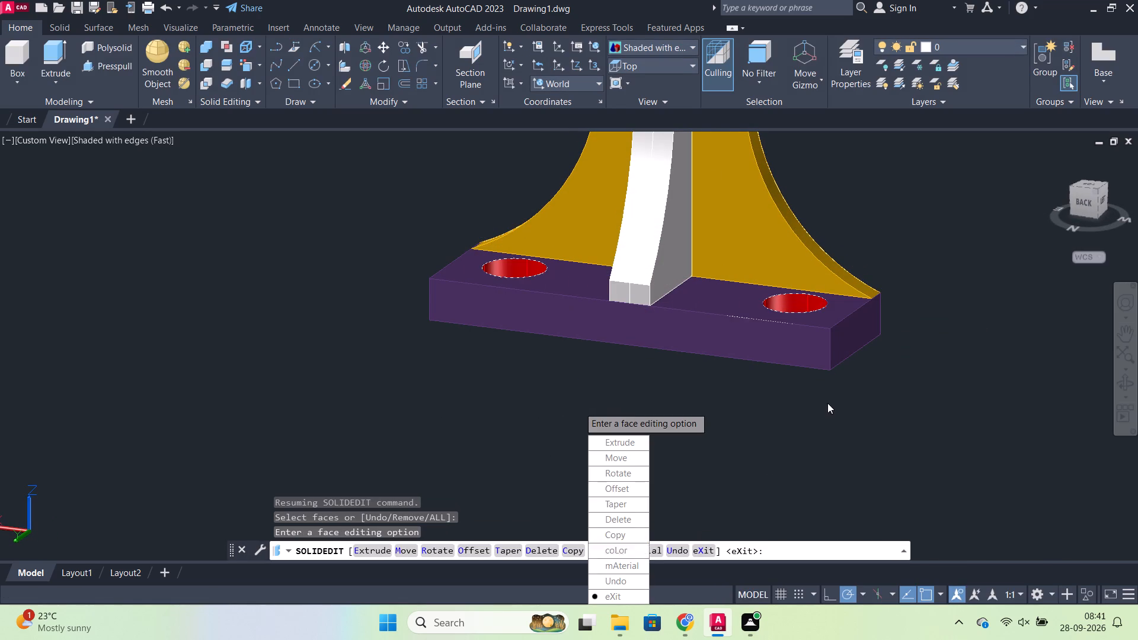
{"action": "key", "text": "Return"}
{"action": "key", "text": "Return"}
Colour the central rib's curved faces, small end face and both flat side faces with index colour 11.
{"action": "scroll", "coordinate": [767, 372], "scroll_direction": "down", "scroll_amount": 1}
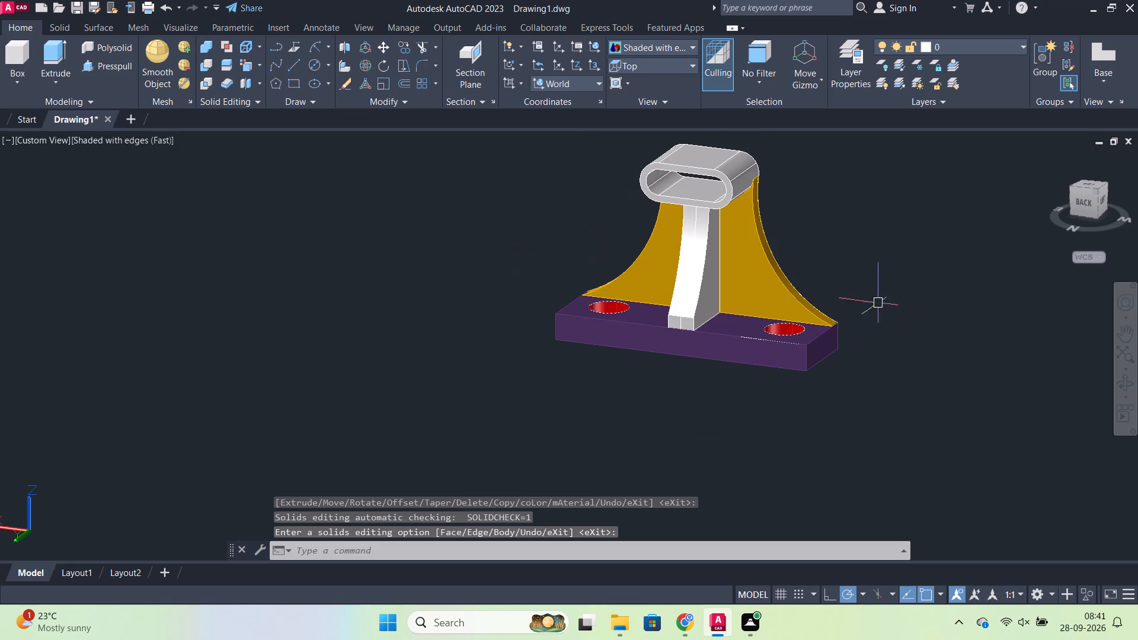
{"action": "middle_click_drag", "start_coordinate": [865, 297], "coordinate": [635, 277], "text": "shift"}
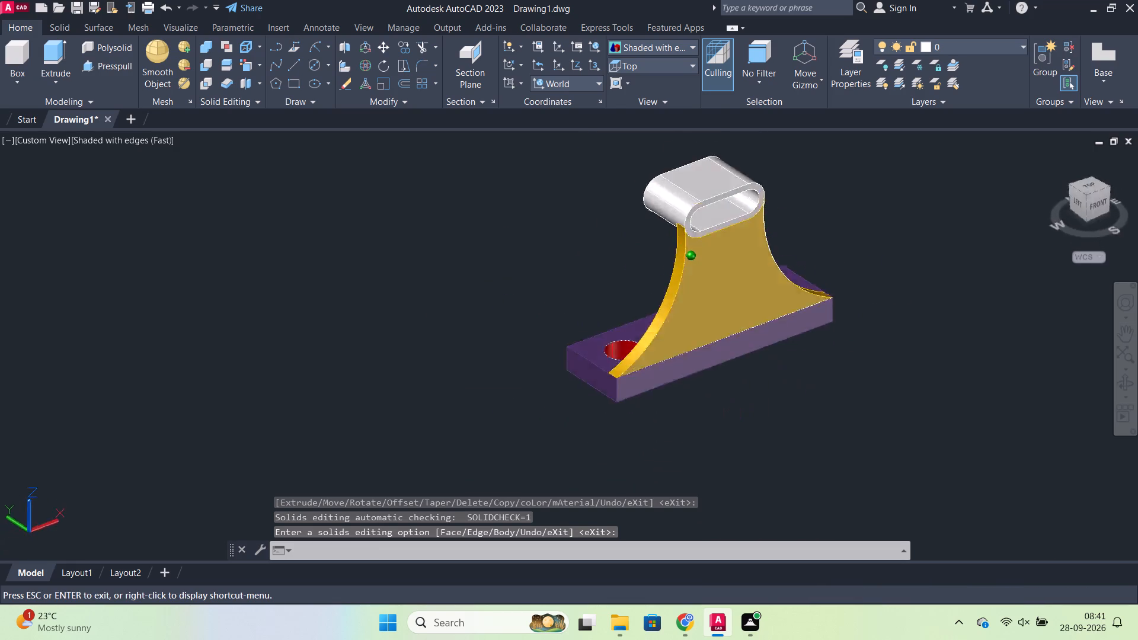
{"action": "middle_click_drag", "start_coordinate": [635, 277], "coordinate": [824, 254], "text": "shift"}
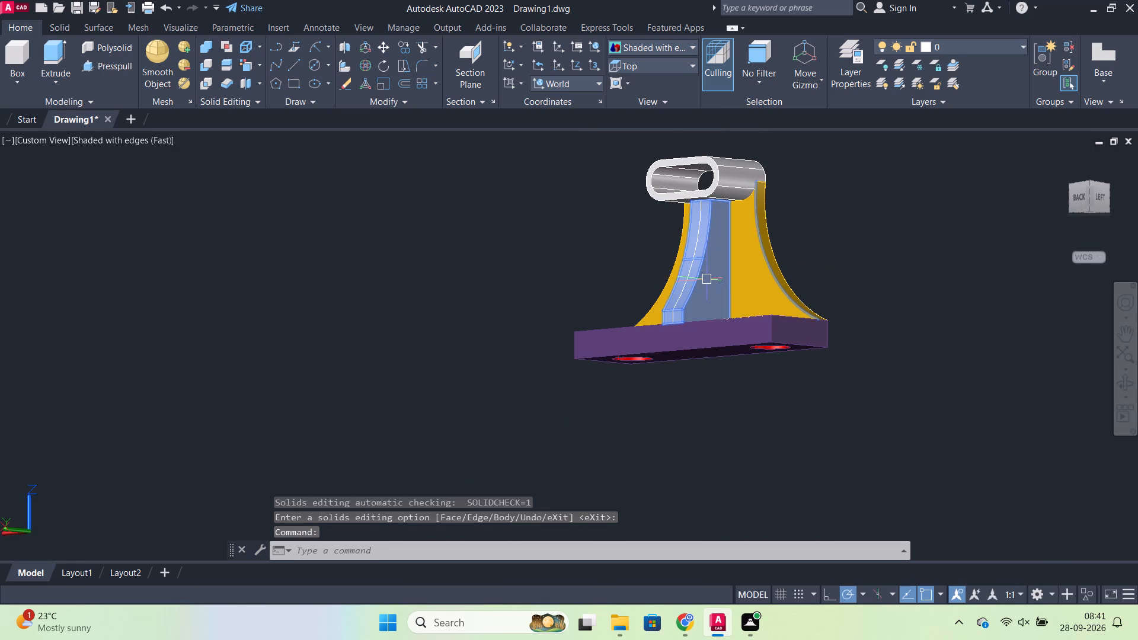
{"action": "left_click", "coordinate": [707, 279]}
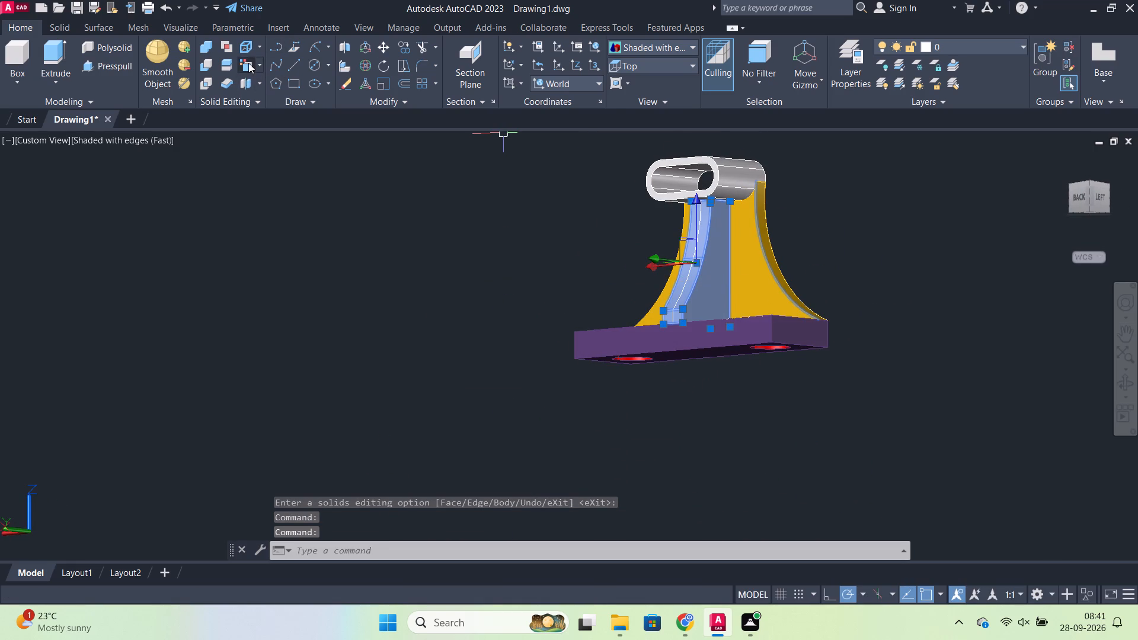
{"action": "left_click", "coordinate": [245, 63]}
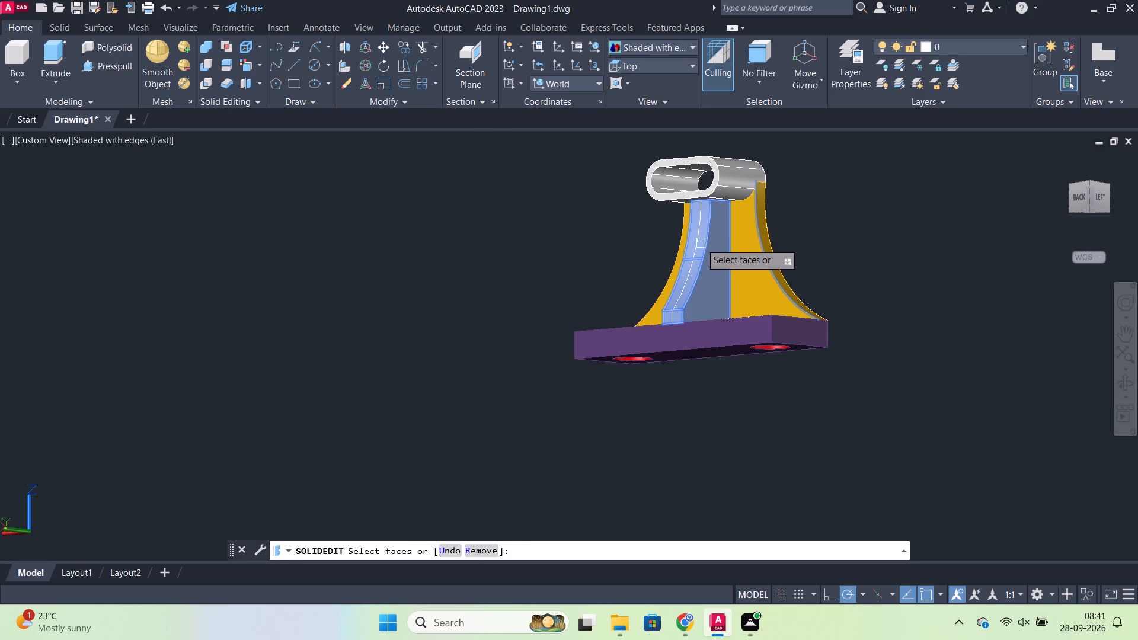
{"action": "left_click", "coordinate": [701, 246]}
{"action": "scroll", "coordinate": [674, 329], "scroll_direction": "up", "scroll_amount": 3}
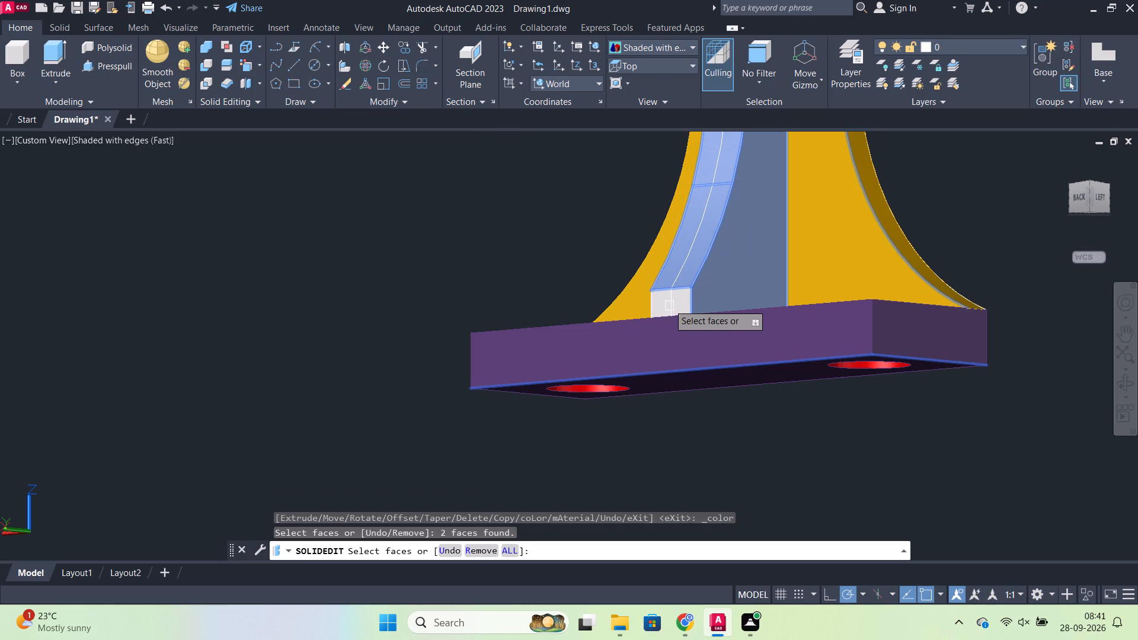
{"action": "left_click", "coordinate": [669, 302]}
{"action": "middle_click_drag", "start_coordinate": [514, 268], "coordinate": [704, 300], "text": "shift"}
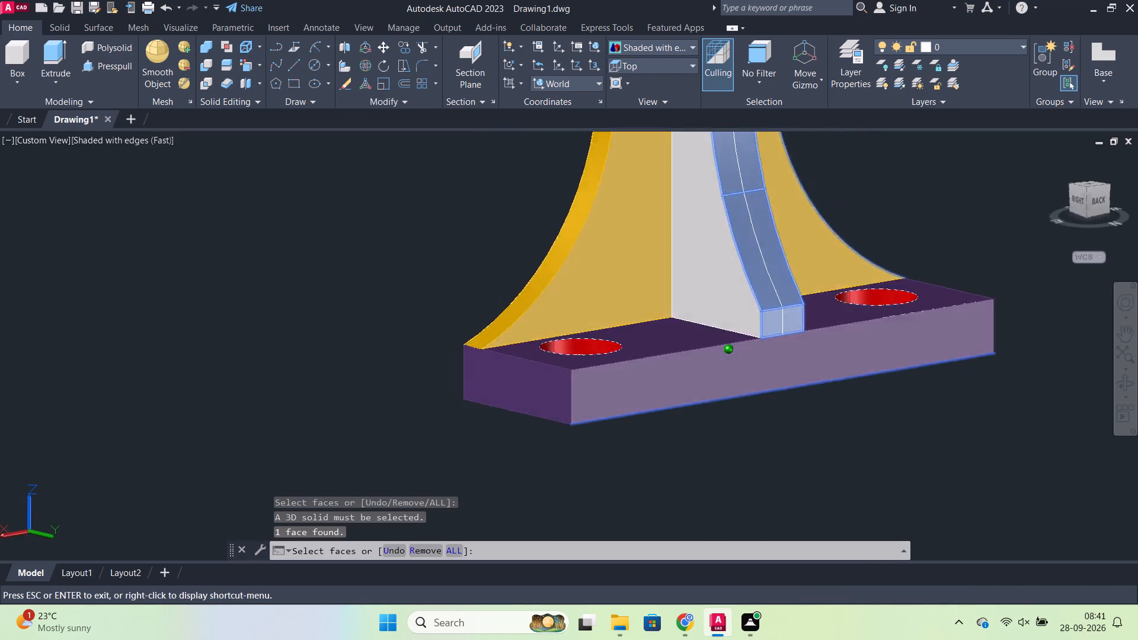
{"action": "middle_click_drag", "start_coordinate": [704, 300], "coordinate": [747, 296], "text": "shift"}
{"action": "left_click", "coordinate": [748, 289]}
{"action": "scroll", "coordinate": [824, 269], "scroll_direction": "down", "scroll_amount": 2}
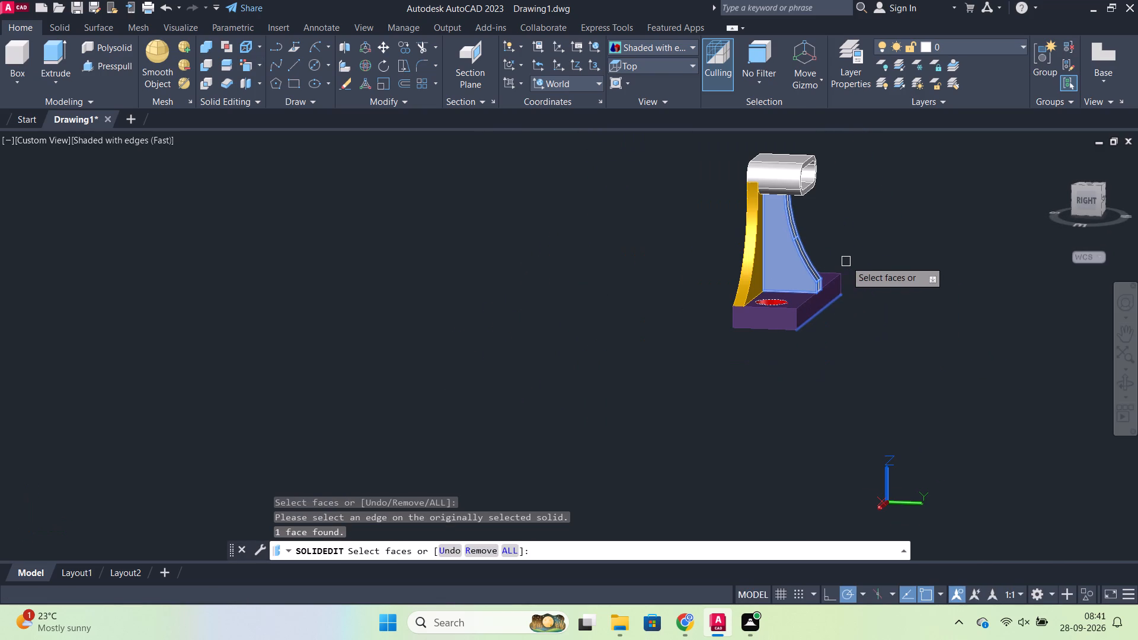
{"action": "key", "text": "Return"}
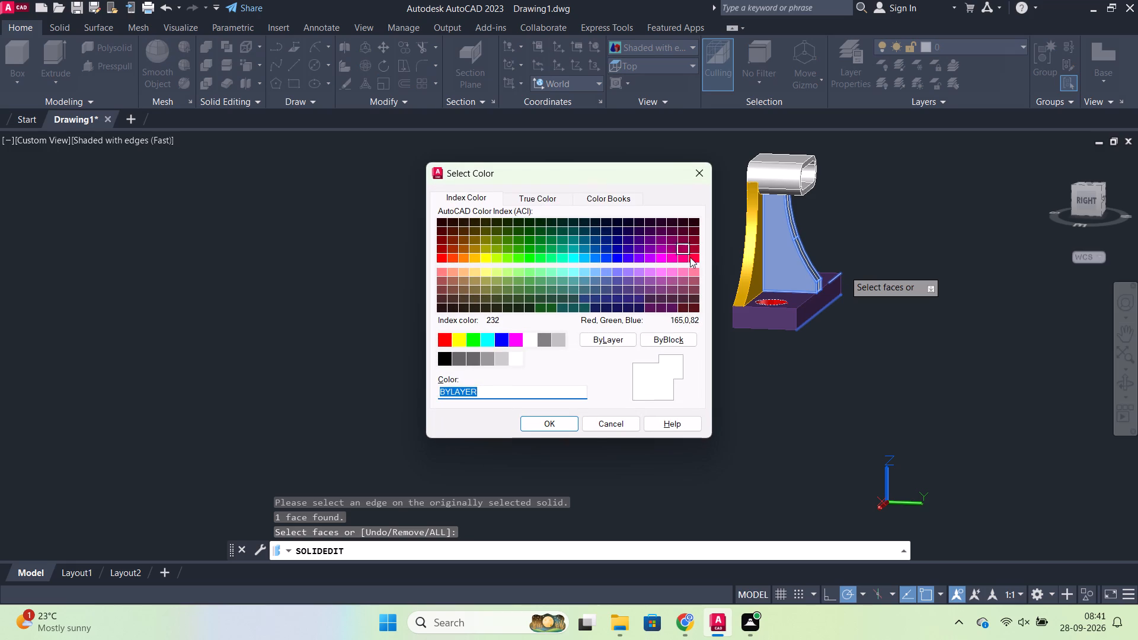
{"action": "left_click", "coordinate": [443, 274]}
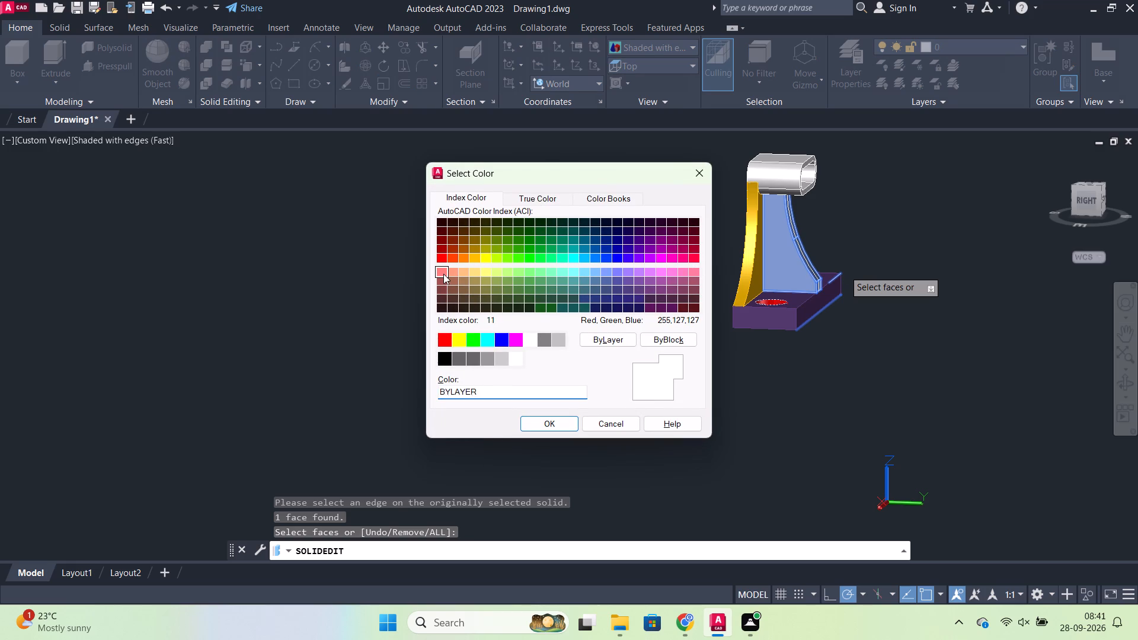
{"action": "left_click", "coordinate": [548, 422]}
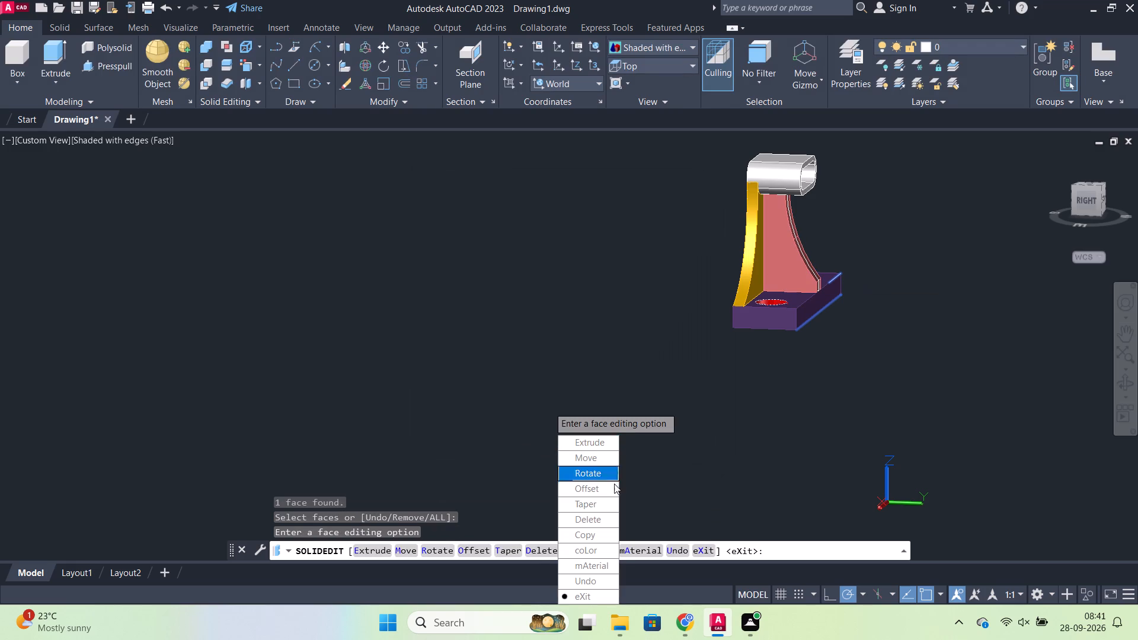
{"action": "key", "text": "Return"}
{"action": "key", "text": "Return"}
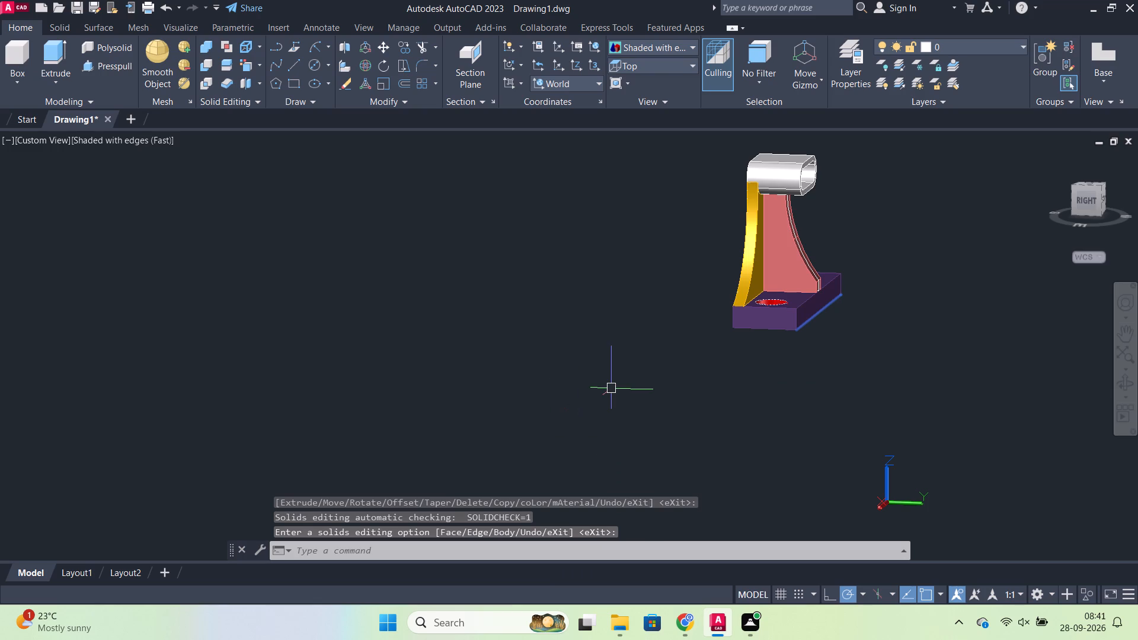
Erase the leftover construction line running along the middle of the rib and clear the lingering selection highlights.
{"action": "scroll", "coordinate": [607, 384], "scroll_direction": "up", "scroll_amount": 1}
{"action": "middle_click_drag", "start_coordinate": [773, 396], "coordinate": [577, 382], "text": "shift"}
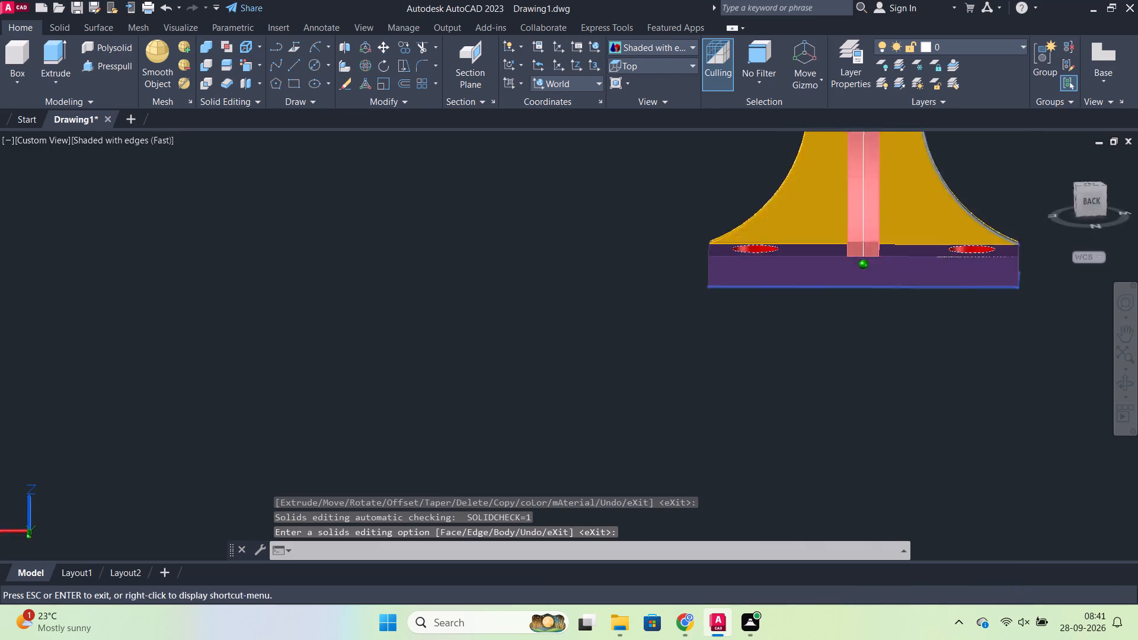
{"action": "middle_click_drag", "start_coordinate": [577, 382], "coordinate": [628, 408], "text": "shift"}
{"action": "scroll", "coordinate": [830, 326], "scroll_direction": "down", "scroll_amount": 1}
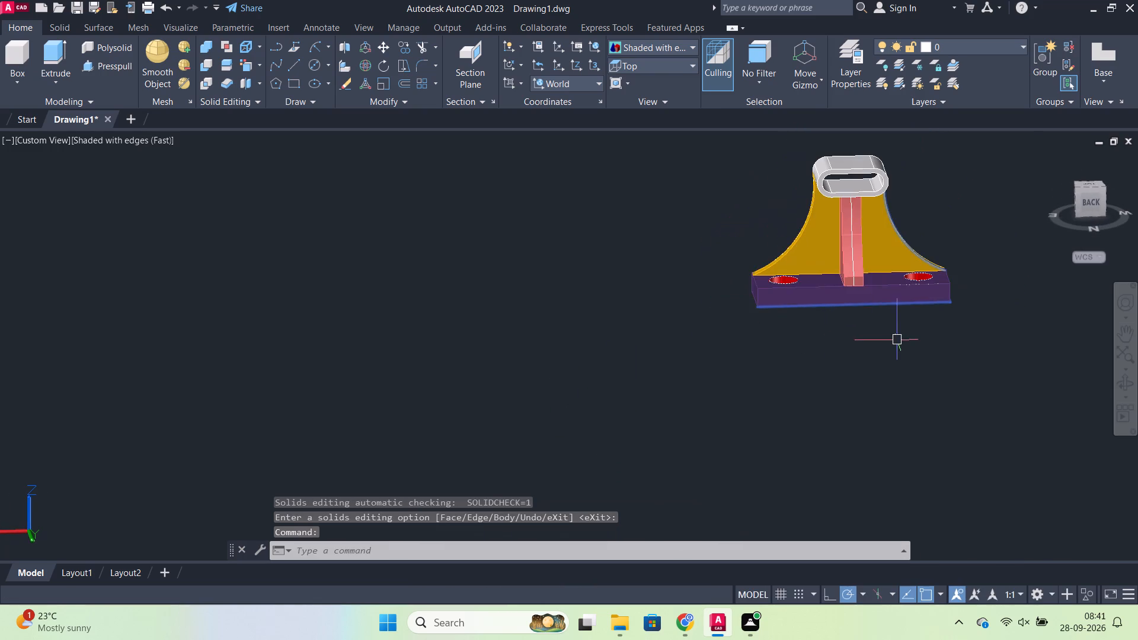
{"action": "middle_click_drag", "start_coordinate": [813, 345], "coordinate": [579, 381]}
{"action": "scroll", "coordinate": [771, 292], "scroll_direction": "up", "scroll_amount": 2}
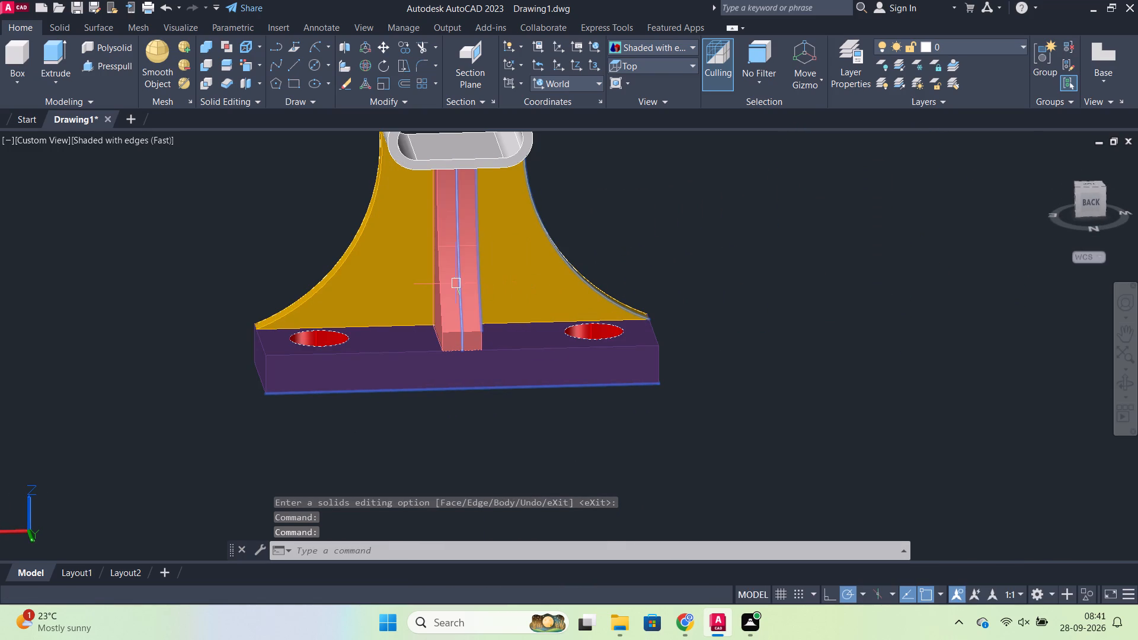
{"action": "left_click", "coordinate": [456, 281]}
{"action": "key", "text": "e"}
{"action": "key", "text": "Return"}
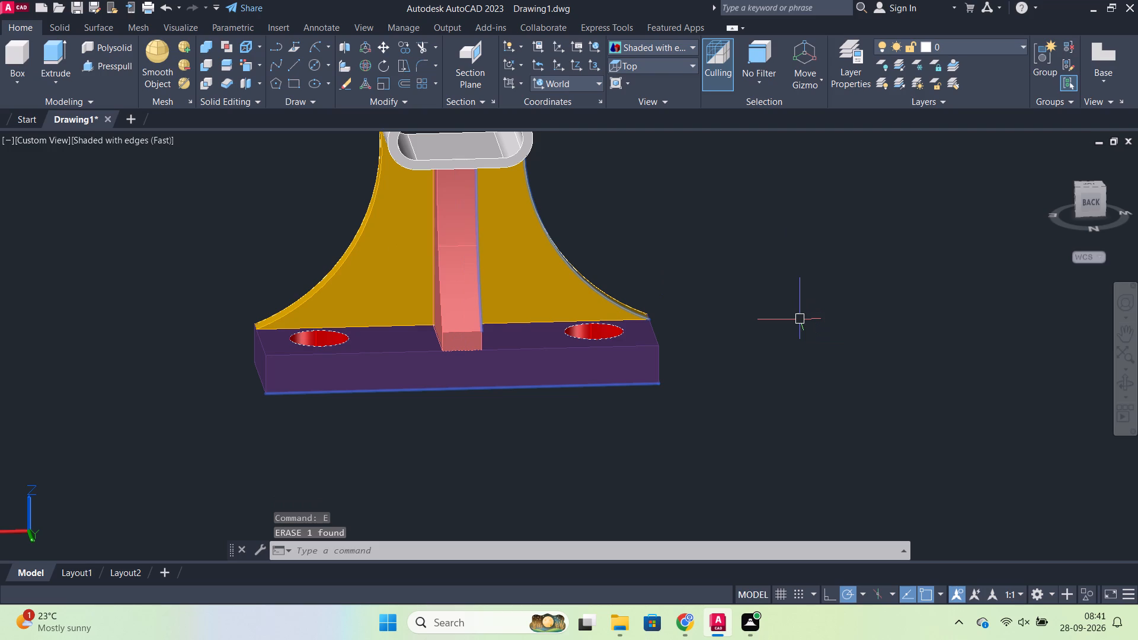
{"action": "key", "text": "Escape"}
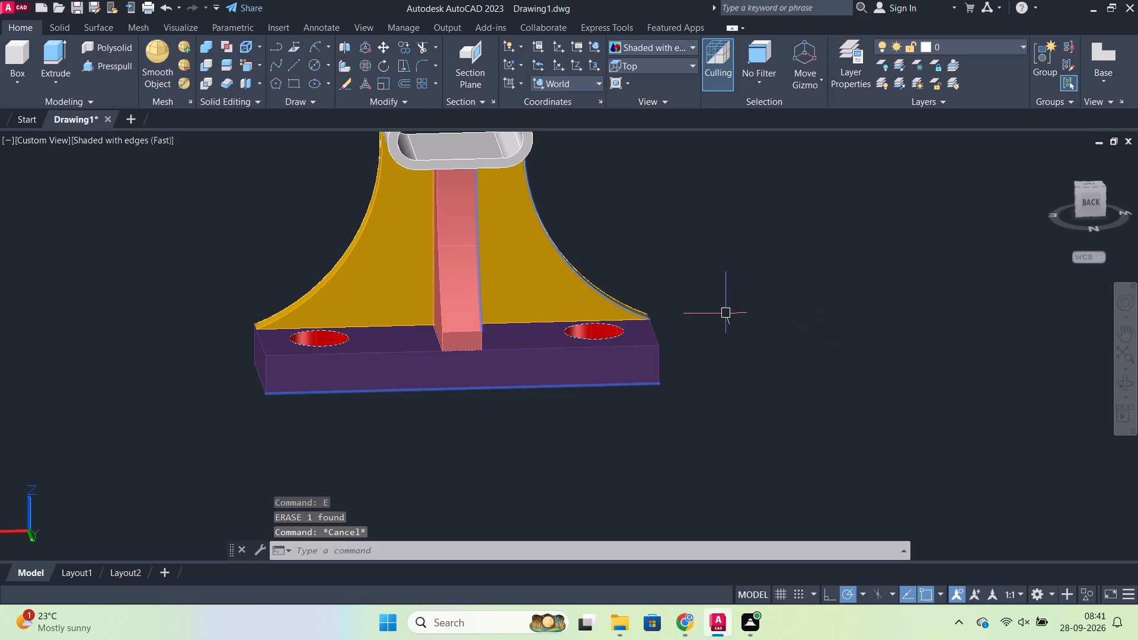
{"action": "key", "text": "ctrl+a"}
{"action": "key", "text": "Escape"}
Colour the slotted top's outer flat and curved faces, both ring-shaped end faces and inner slot walls with index colour 100.
{"action": "middle_click_drag", "start_coordinate": [778, 316], "coordinate": [771, 317], "text": "shift"}
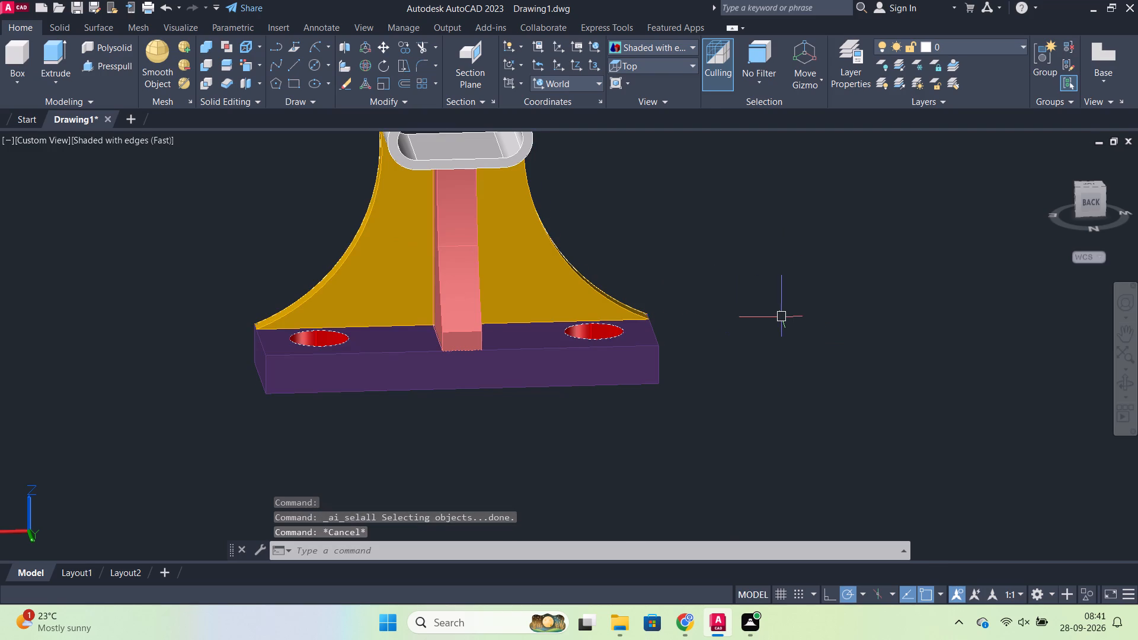
{"action": "middle_click_drag", "start_coordinate": [771, 317], "coordinate": [662, 360], "text": "shift"}
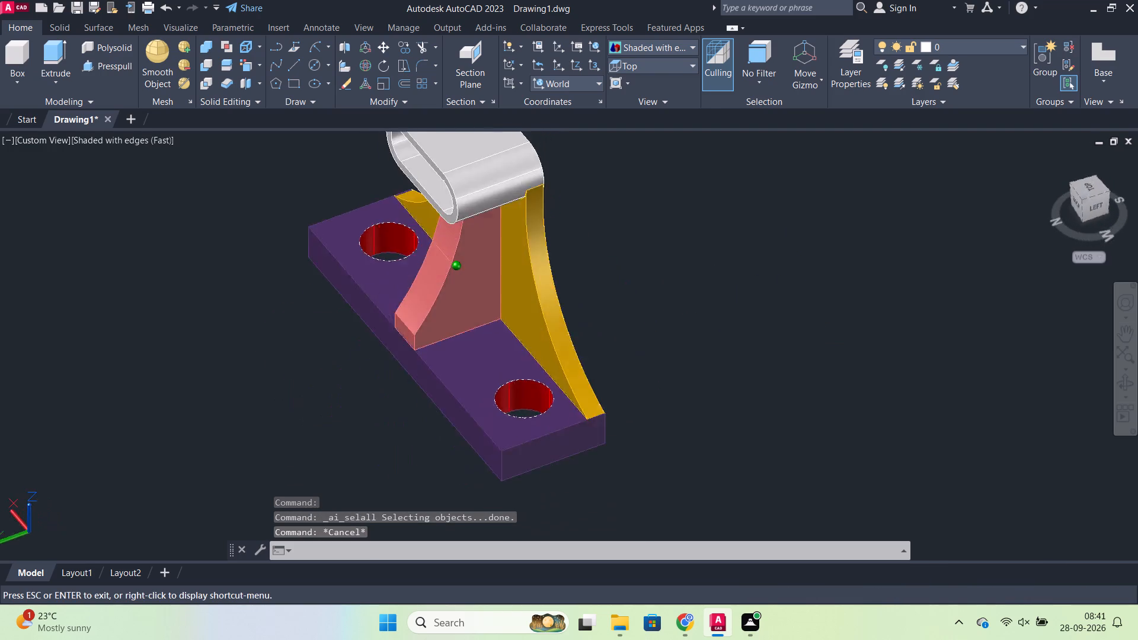
{"action": "middle_click_drag", "start_coordinate": [662, 360], "coordinate": [693, 275], "text": "shift"}
{"action": "scroll", "coordinate": [699, 258], "scroll_direction": "up", "scroll_amount": 1, "text": "shift"}
{"action": "scroll", "coordinate": [691, 244], "scroll_direction": "down", "scroll_amount": 1}
{"action": "middle_click_drag", "start_coordinate": [654, 247], "coordinate": [733, 390]}
{"action": "scroll", "coordinate": [562, 302], "scroll_direction": "up", "scroll_amount": 1}
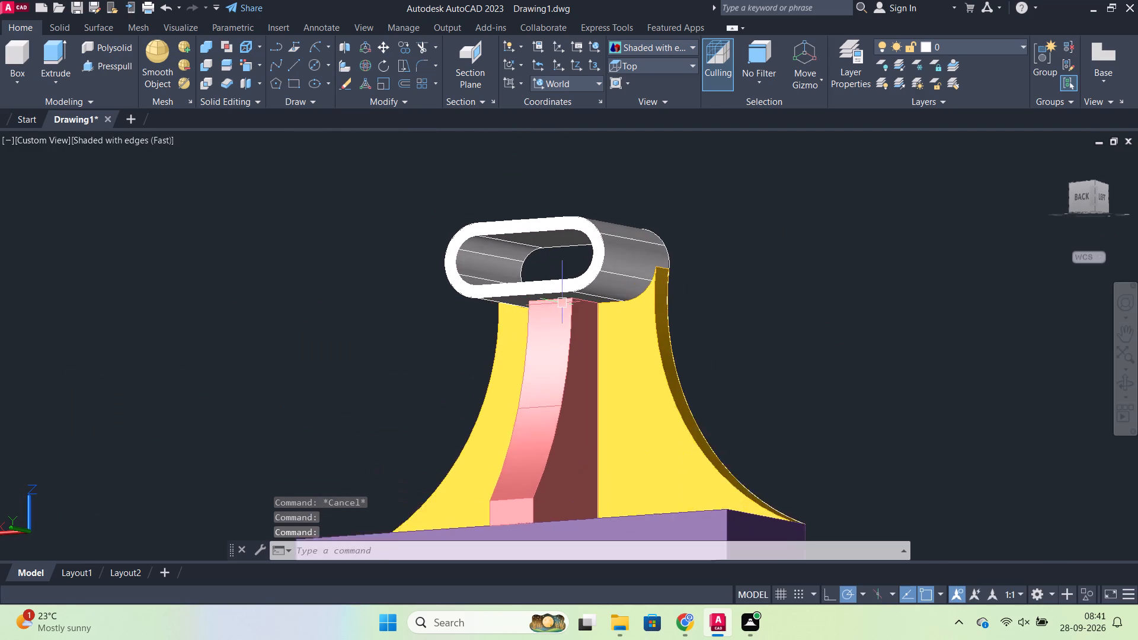
{"action": "scroll", "coordinate": [562, 302], "scroll_direction": "up", "scroll_amount": 1}
{"action": "left_click", "coordinate": [474, 231]}
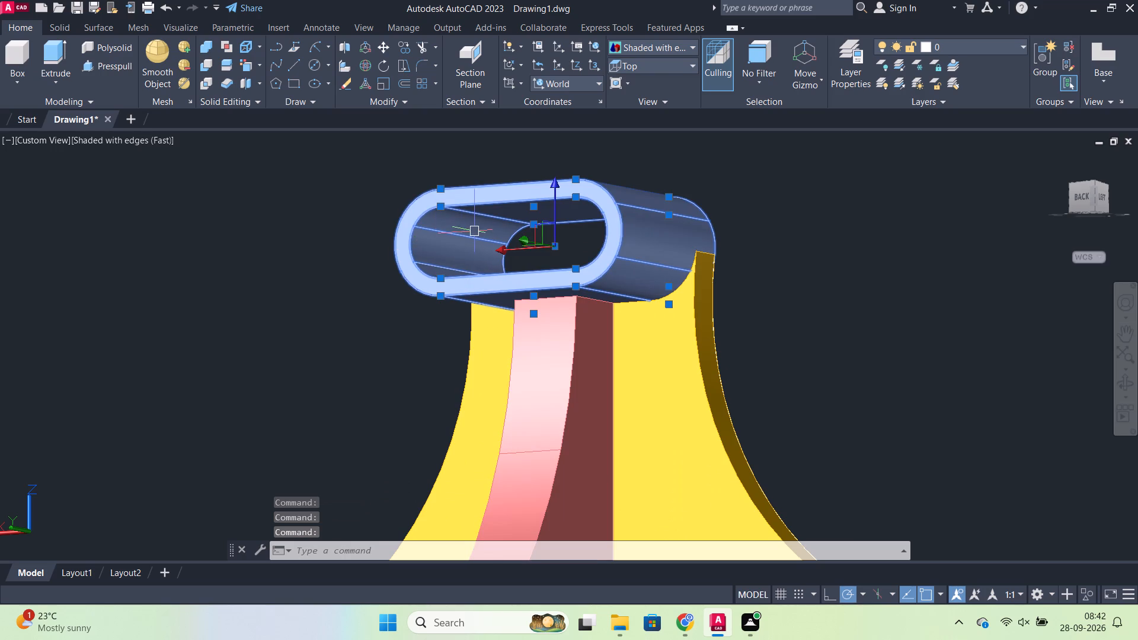
{"action": "left_click", "coordinate": [245, 72]}
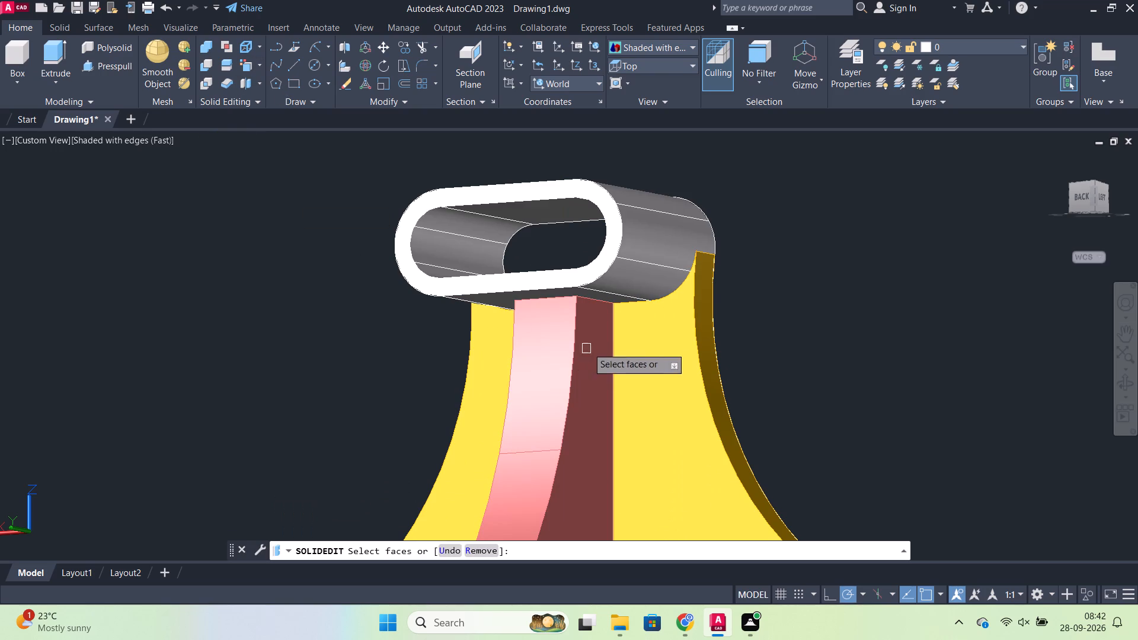
{"action": "left_click", "coordinate": [641, 216]}
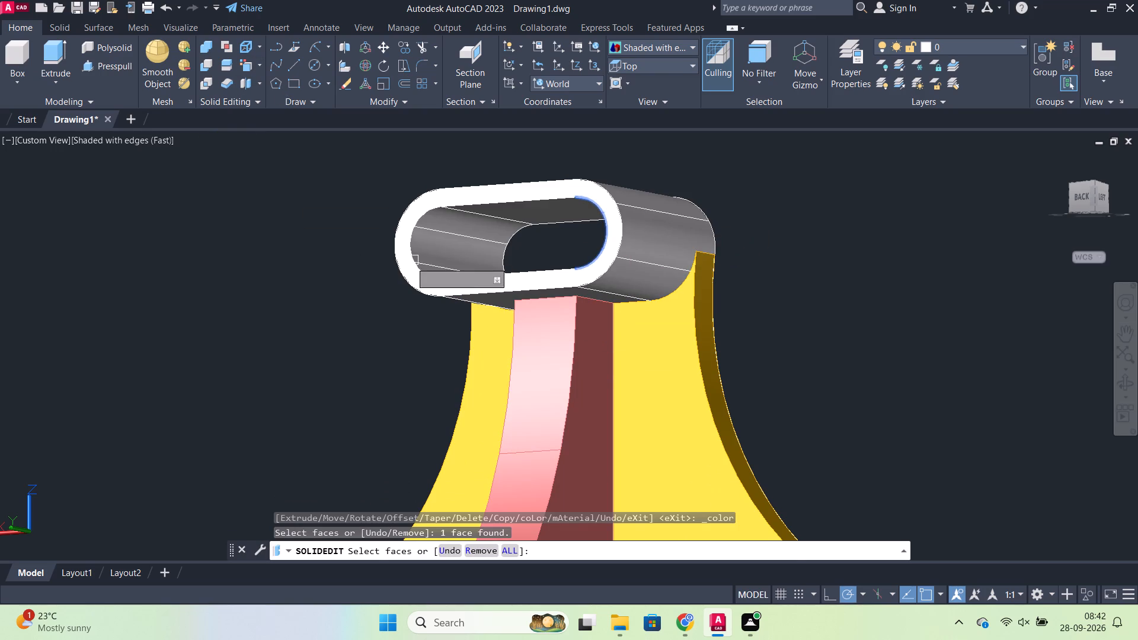
{"action": "middle_click_drag", "start_coordinate": [410, 262], "coordinate": [553, 307], "text": "shift"}
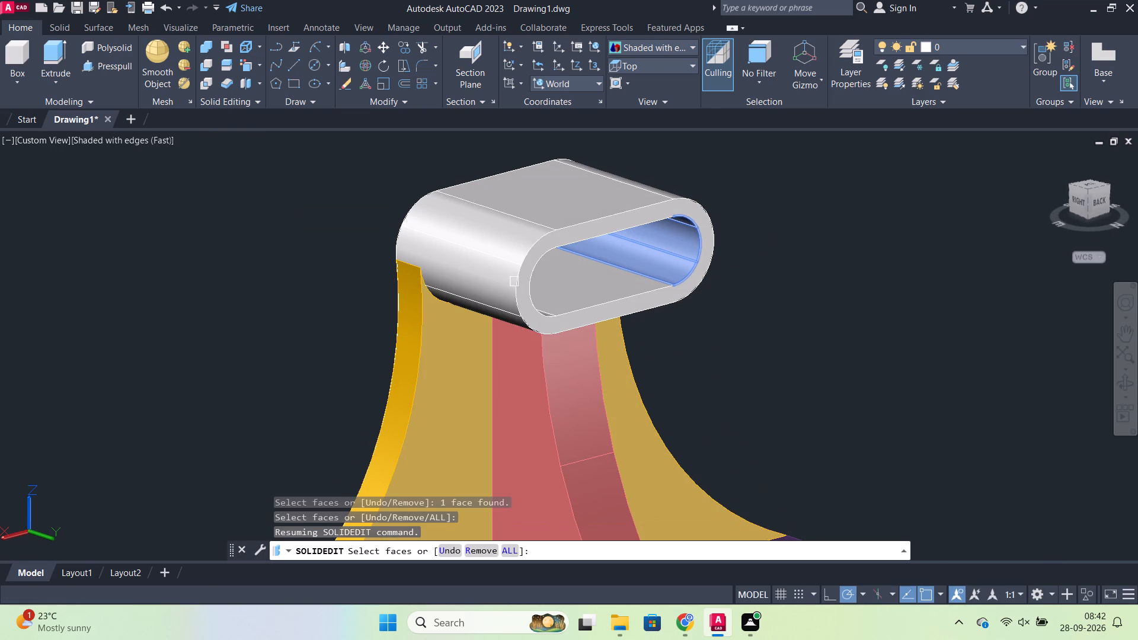
{"action": "left_click", "coordinate": [492, 268]}
{"action": "left_click", "coordinate": [473, 286]}
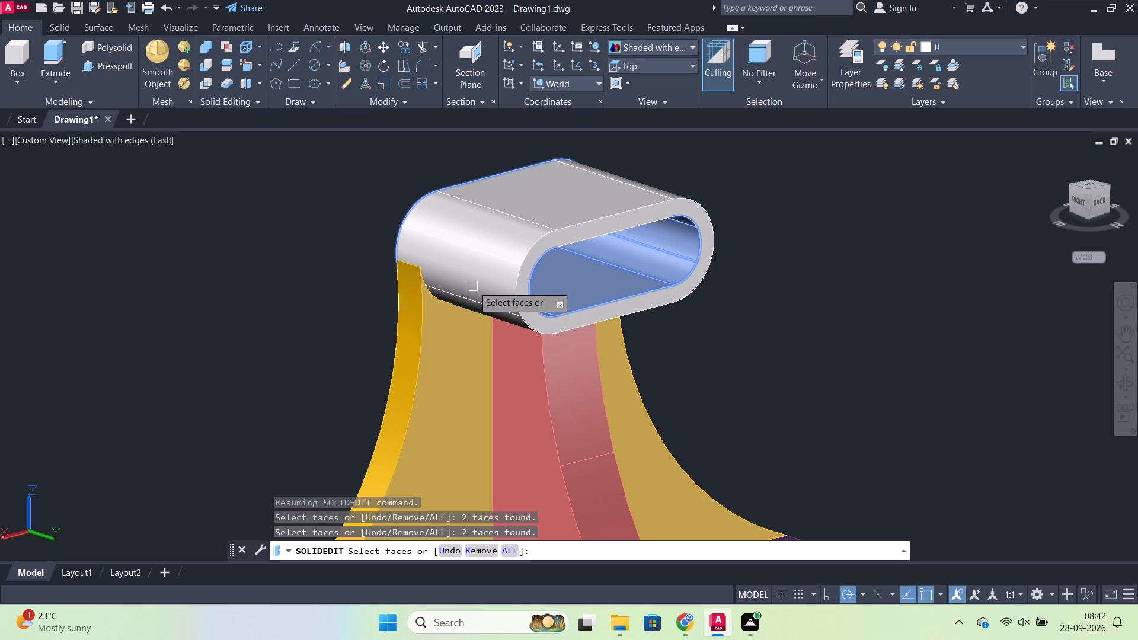
{"action": "left_click", "coordinate": [590, 316]}
{"action": "middle_click_drag", "start_coordinate": [727, 324], "coordinate": [707, 325], "text": "shift"}
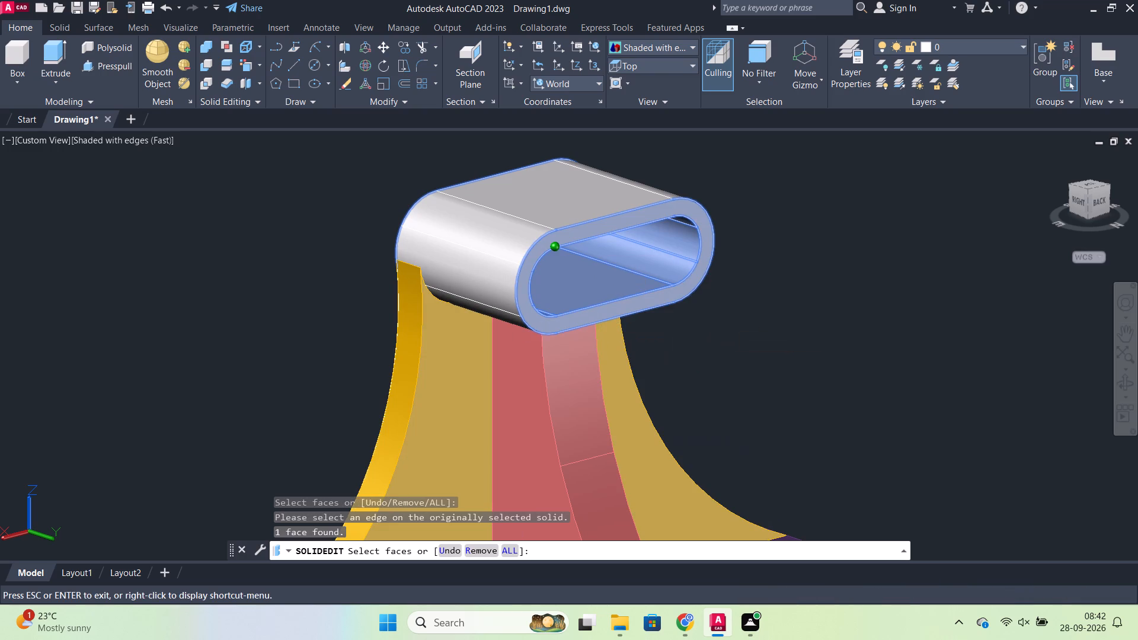
{"action": "middle_click_drag", "start_coordinate": [707, 325], "coordinate": [491, 301], "text": "shift"}
{"action": "left_click", "coordinate": [594, 248]}
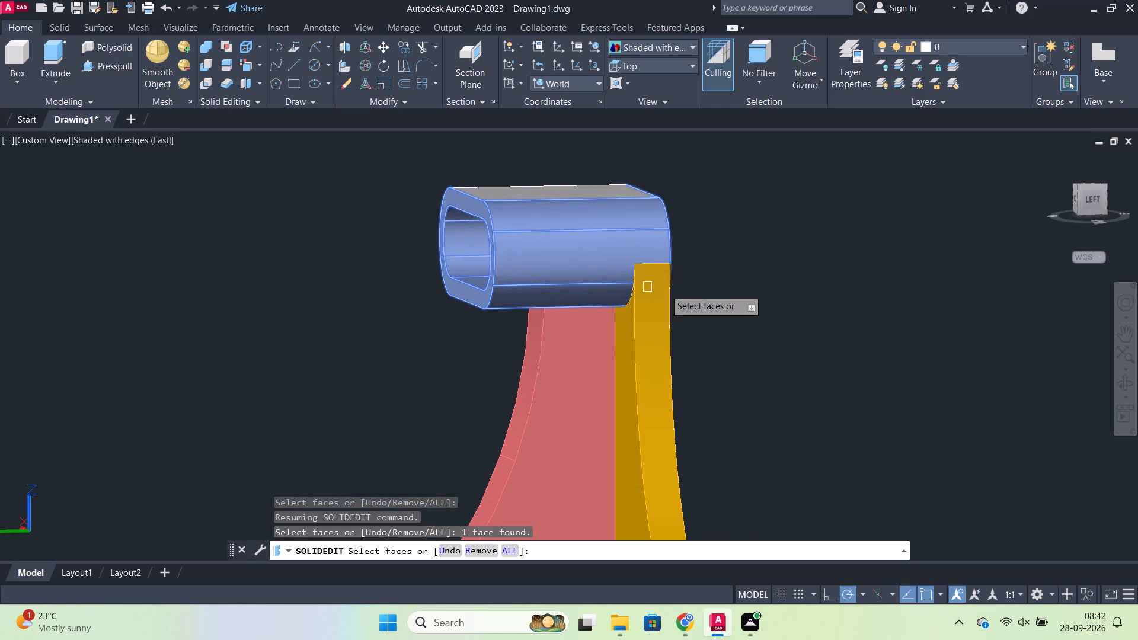
{"action": "middle_click_drag", "start_coordinate": [758, 334], "coordinate": [571, 399], "text": "shift"}
{"action": "left_click", "coordinate": [550, 201]}
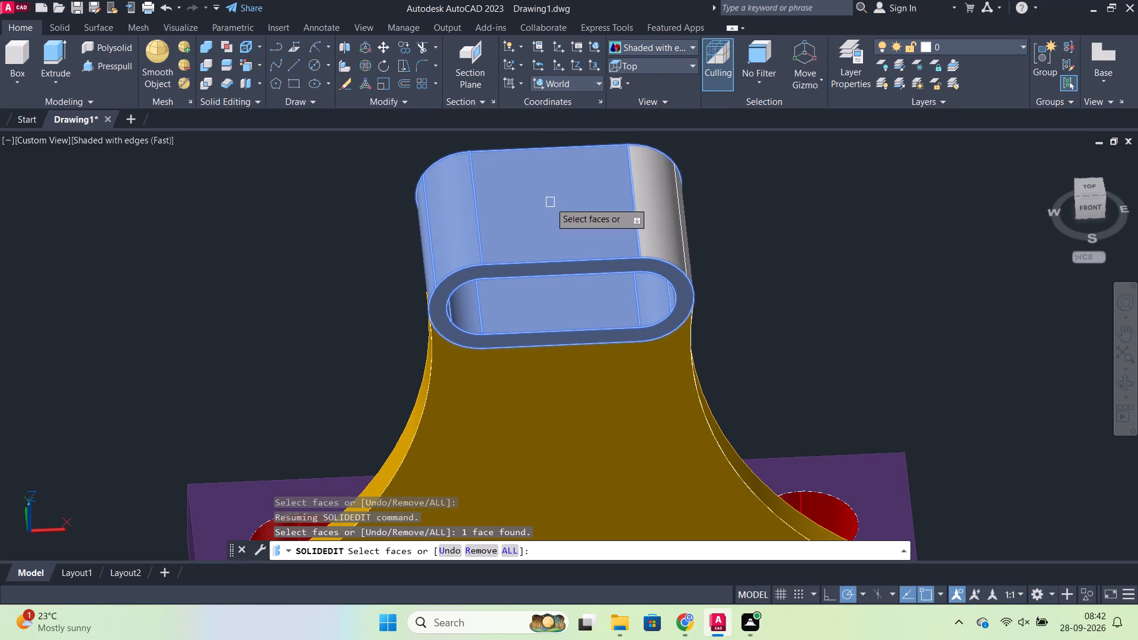
{"action": "left_click", "coordinate": [656, 212]}
{"action": "middle_click_drag", "start_coordinate": [757, 238], "coordinate": [651, 202], "text": "shift"}
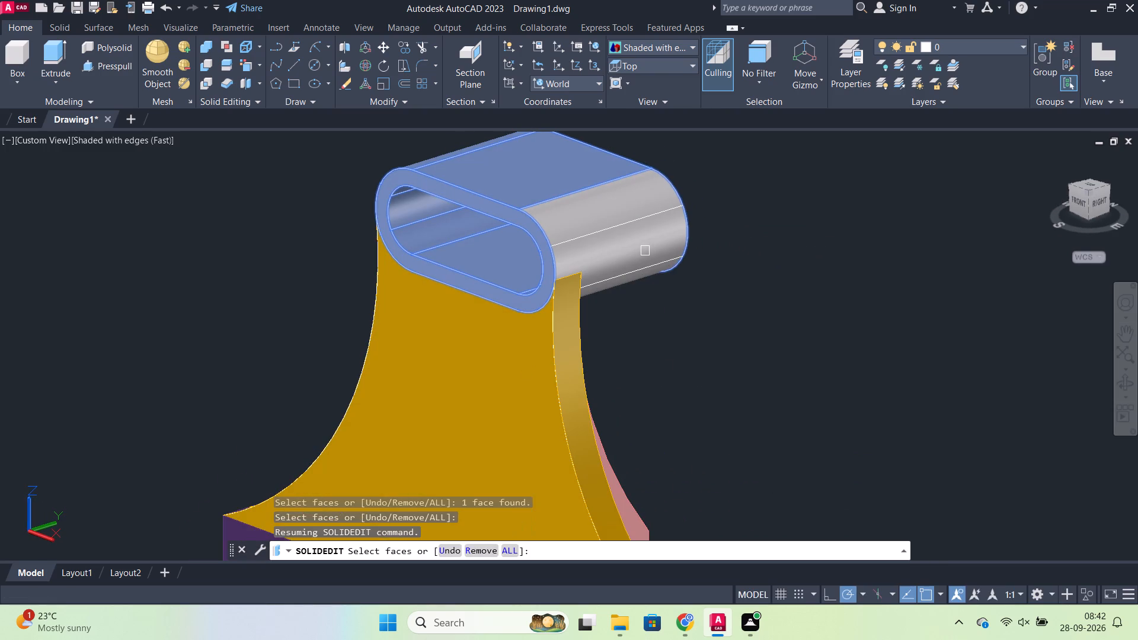
{"action": "left_click", "coordinate": [650, 250]}
{"action": "left_click", "coordinate": [602, 238]}
{"action": "middle_click_drag", "start_coordinate": [716, 283], "coordinate": [558, 150], "text": "shift"}
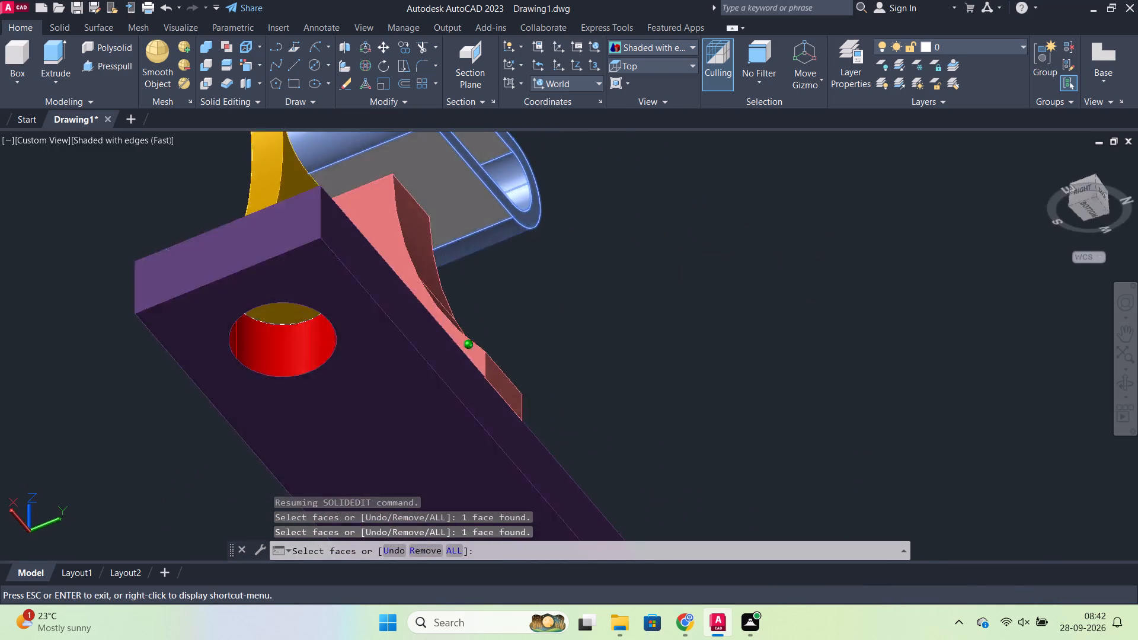
{"action": "middle_click_drag", "start_coordinate": [558, 150], "coordinate": [450, 287], "text": "shift"}
{"action": "middle_click_drag", "start_coordinate": [635, 292], "coordinate": [751, 401]}
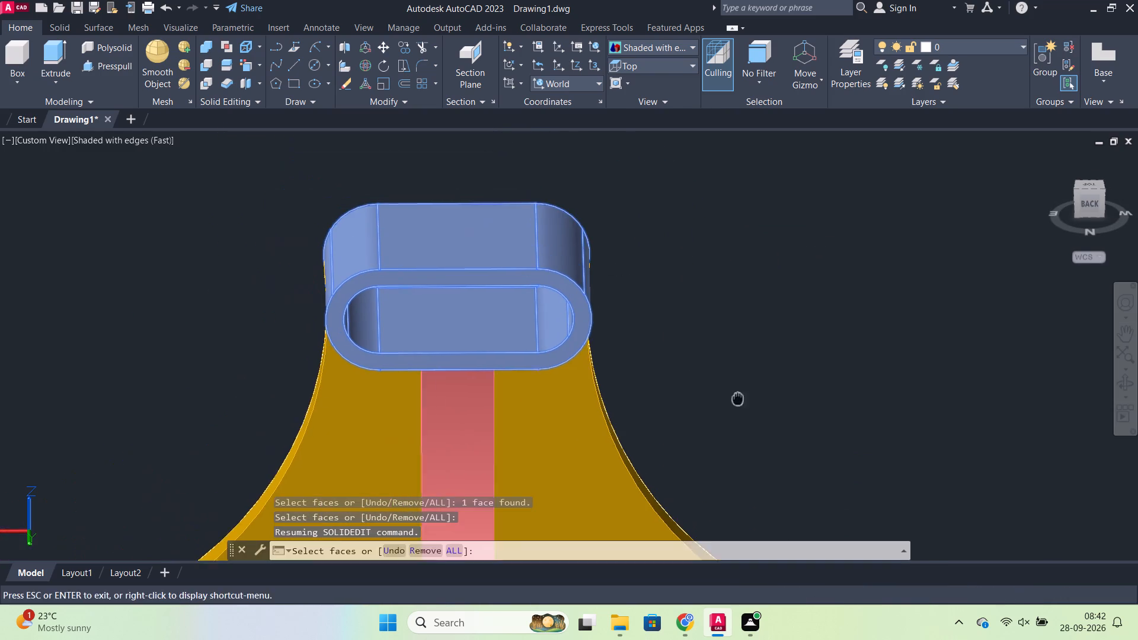
{"action": "middle_click_drag", "start_coordinate": [751, 401], "coordinate": [760, 398]}
{"action": "middle_click_drag", "start_coordinate": [712, 347], "coordinate": [781, 153]}
{"action": "scroll", "coordinate": [788, 156], "scroll_direction": "up", "scroll_amount": 1, "text": "shift"}
{"action": "scroll", "coordinate": [792, 177], "scroll_direction": "down", "scroll_amount": 2}
{"action": "middle_click_drag", "start_coordinate": [821, 212], "coordinate": [817, 210], "text": "shift"}
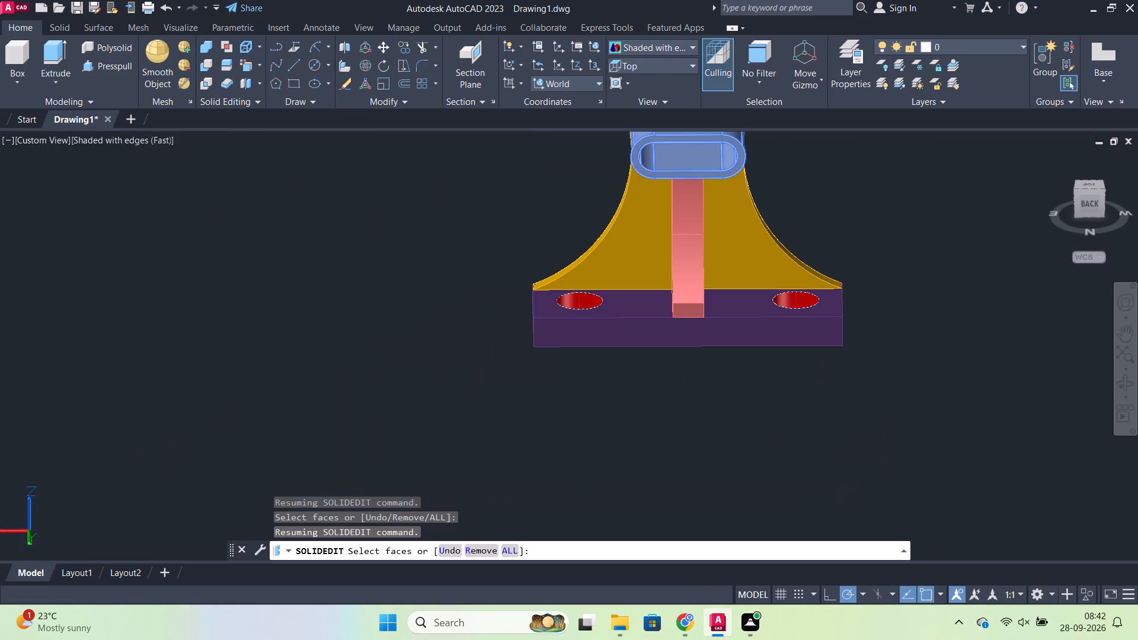
{"action": "middle_click_drag", "start_coordinate": [817, 210], "coordinate": [827, 154], "text": "shift"}
{"action": "middle_click_drag", "start_coordinate": [868, 326], "coordinate": [821, 437]}
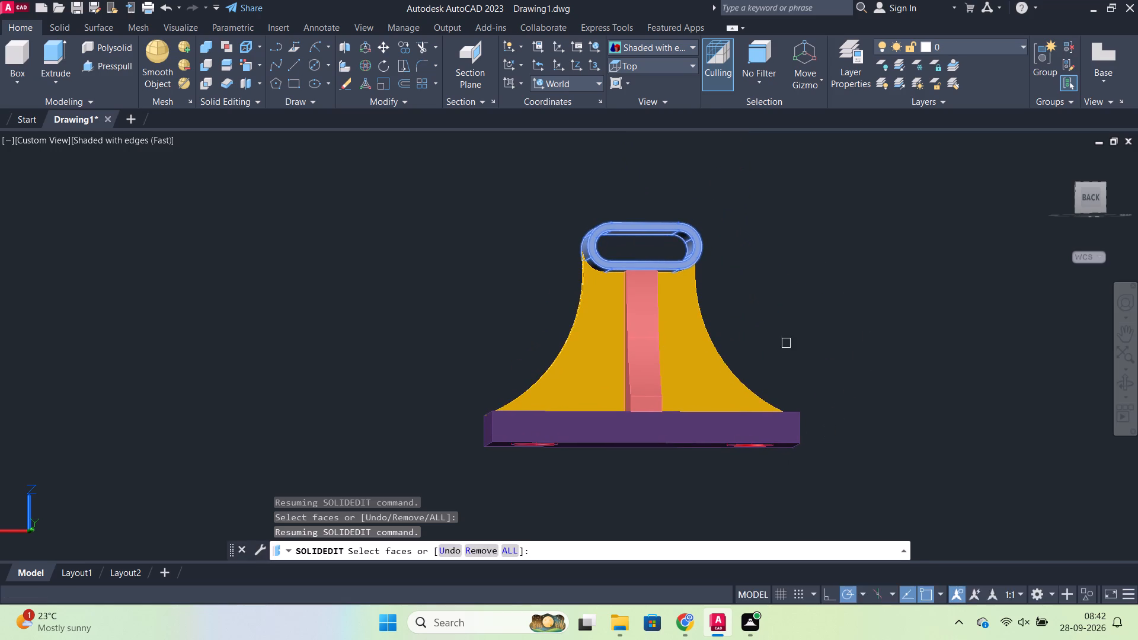
{"action": "middle_click_drag", "start_coordinate": [819, 266], "coordinate": [824, 181], "text": "shift"}
{"action": "scroll", "coordinate": [674, 288], "scroll_direction": "up", "scroll_amount": 3}
{"action": "left_click", "coordinate": [580, 302]}
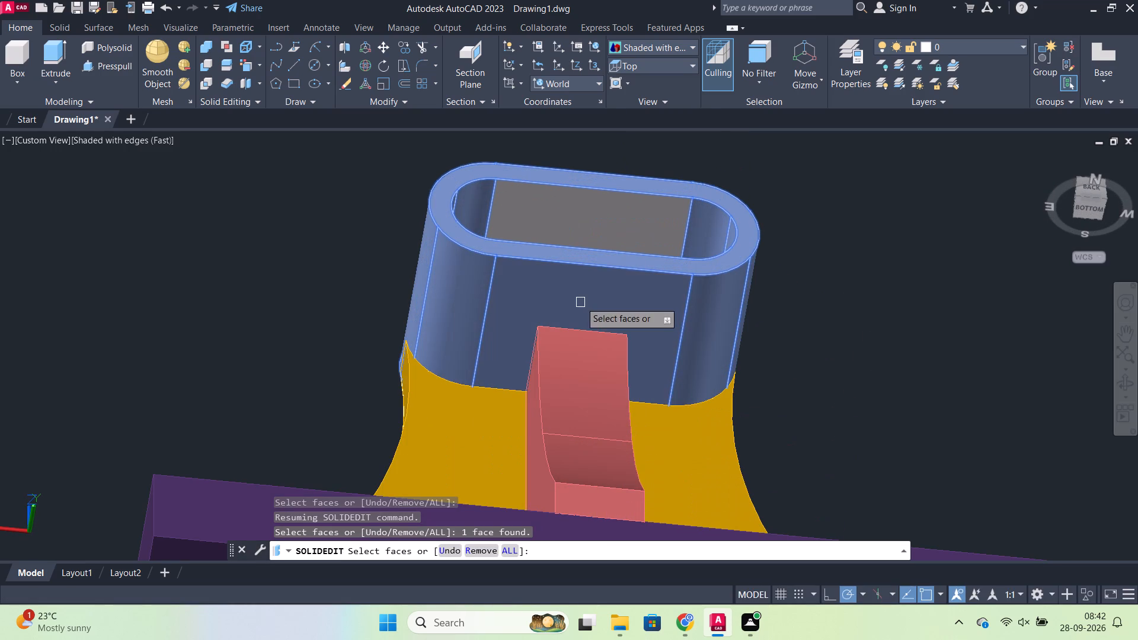
{"action": "left_click", "coordinate": [574, 214]}
{"action": "key", "text": "Return"}
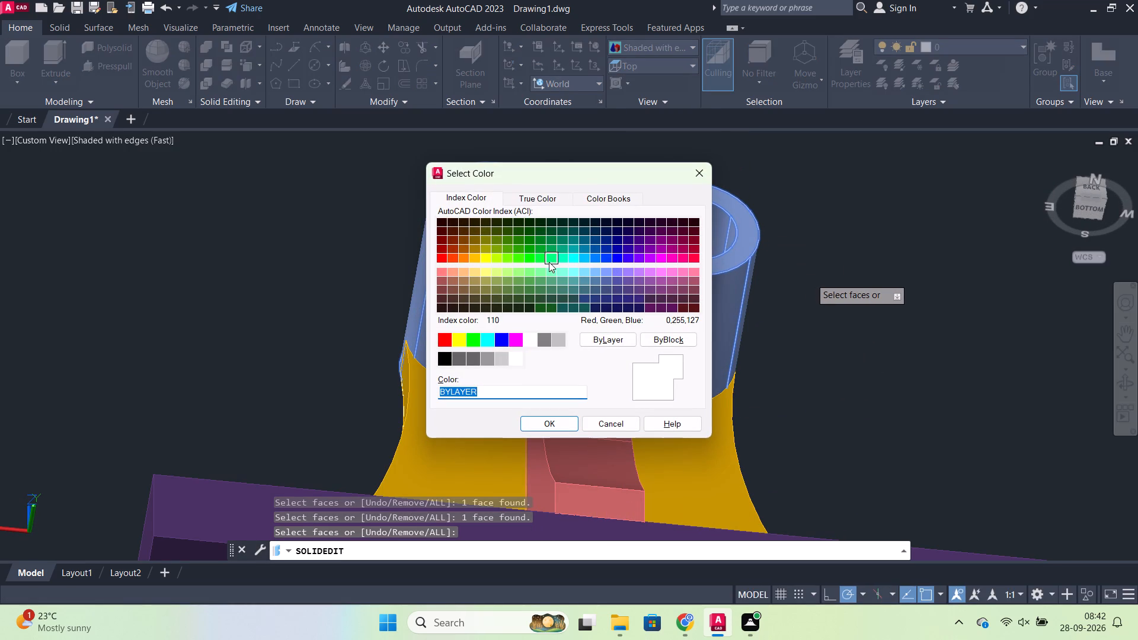
{"action": "left_click", "coordinate": [540, 260]}
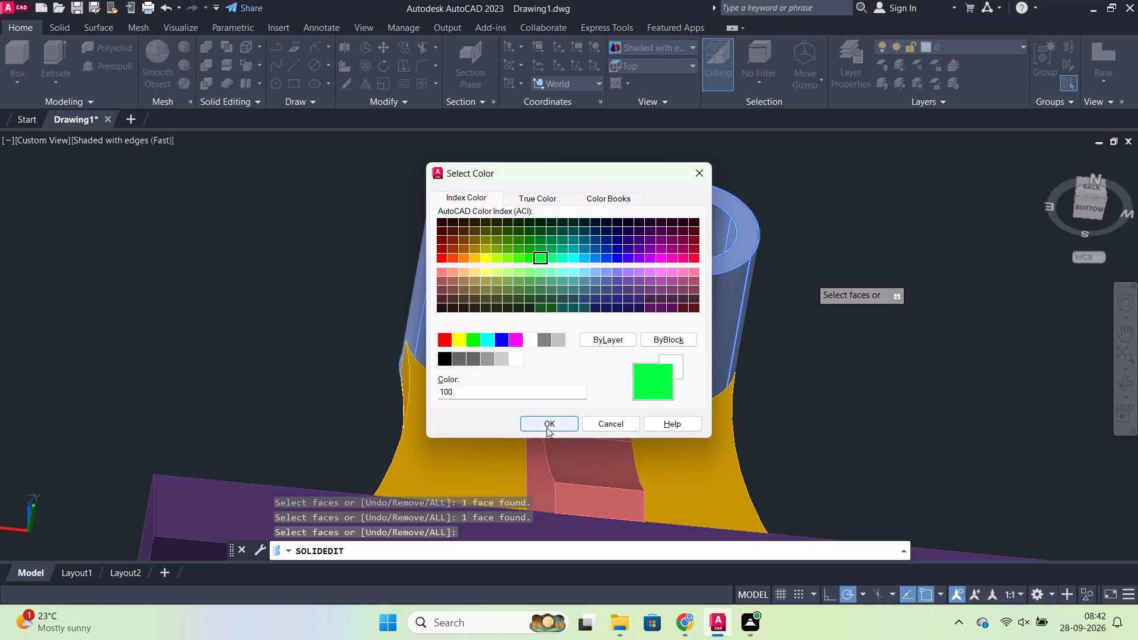
{"action": "left_click", "coordinate": [546, 427]}
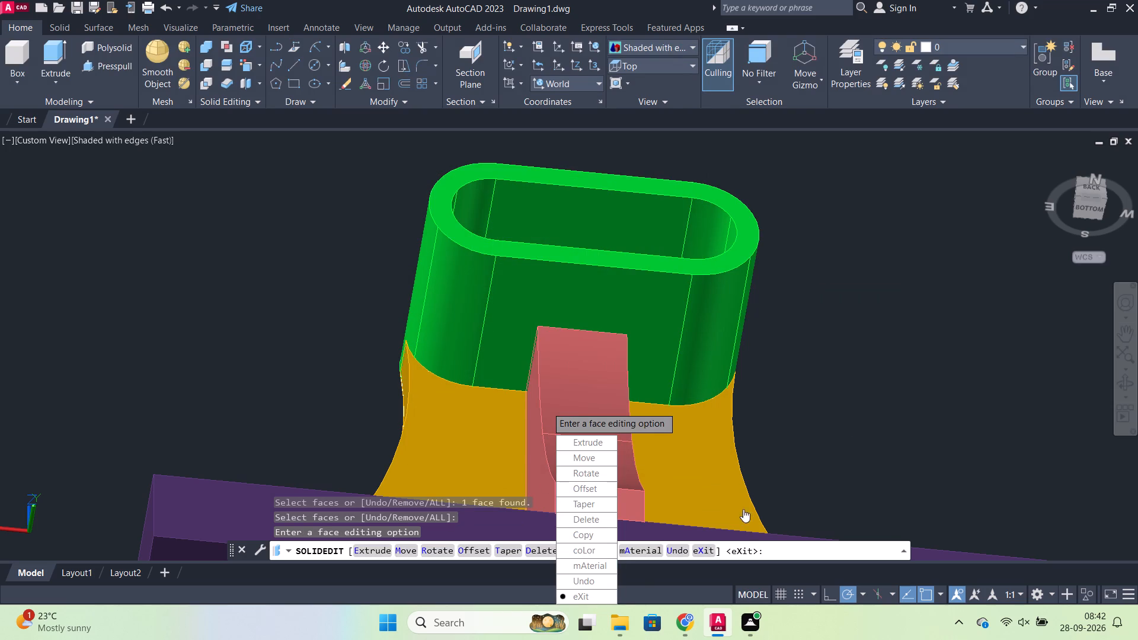
{"action": "key", "text": "Return"}
{"action": "key", "text": "Return"}
Examine the coloured part from the front, back, above and below to check its face colours.
{"action": "scroll", "coordinate": [542, 407], "scroll_direction": "down", "scroll_amount": 1}
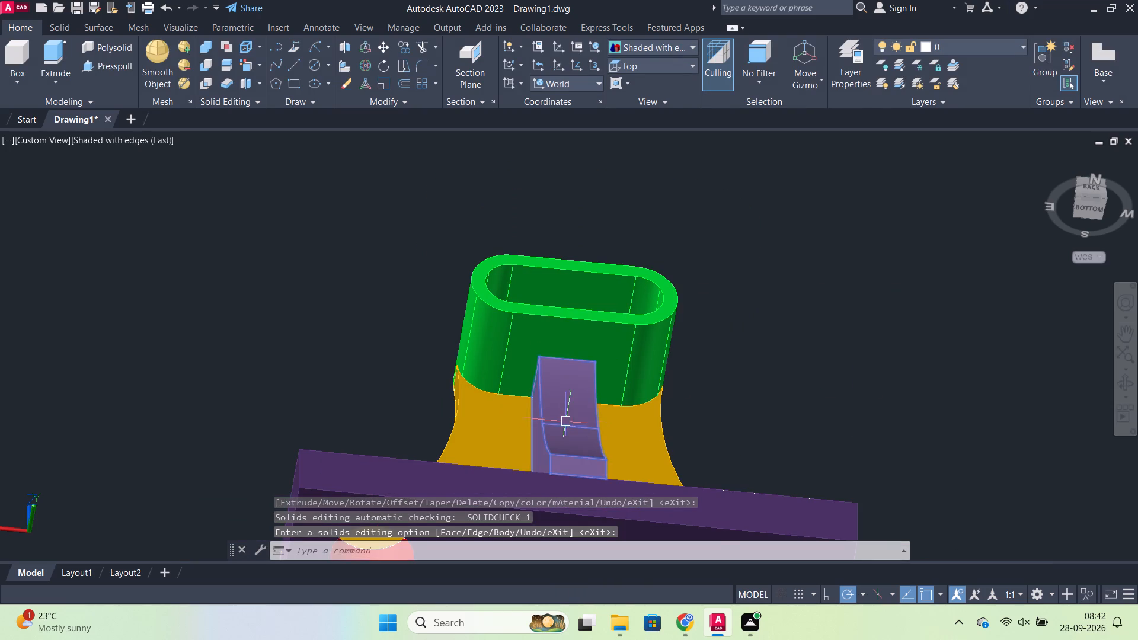
{"action": "middle_click_drag", "start_coordinate": [724, 332], "coordinate": [471, 438], "text": "shift"}
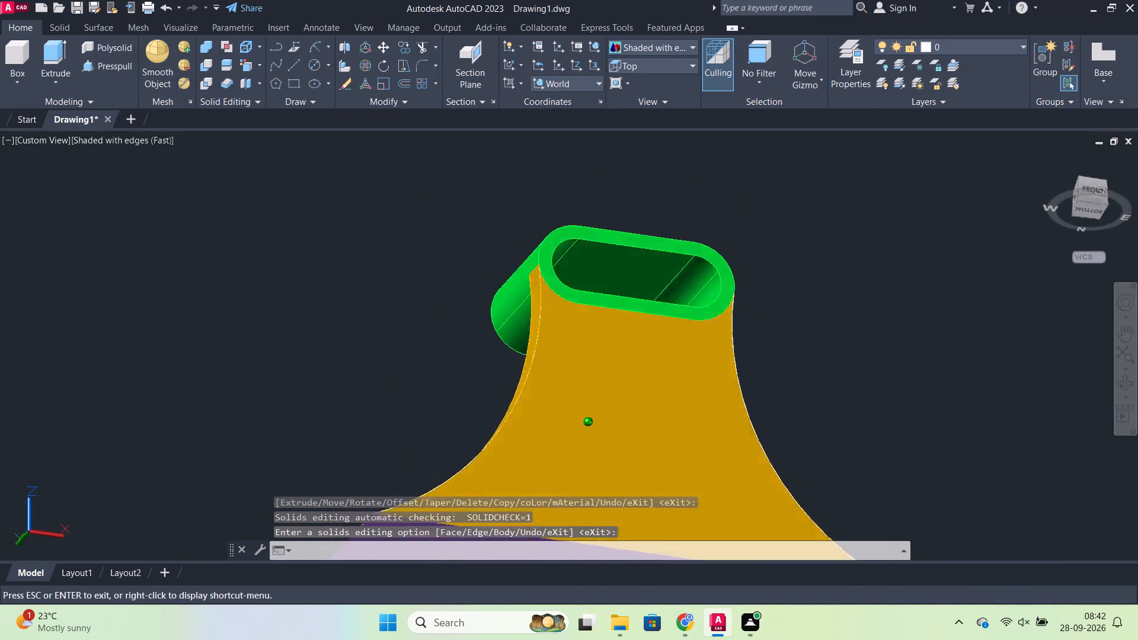
{"action": "middle_click_drag", "start_coordinate": [471, 438], "coordinate": [732, 401], "text": "shift"}
{"action": "scroll", "coordinate": [745, 387], "scroll_direction": "down", "scroll_amount": 2}
{"action": "middle_click_drag", "start_coordinate": [744, 425], "coordinate": [740, 374], "text": "shift"}
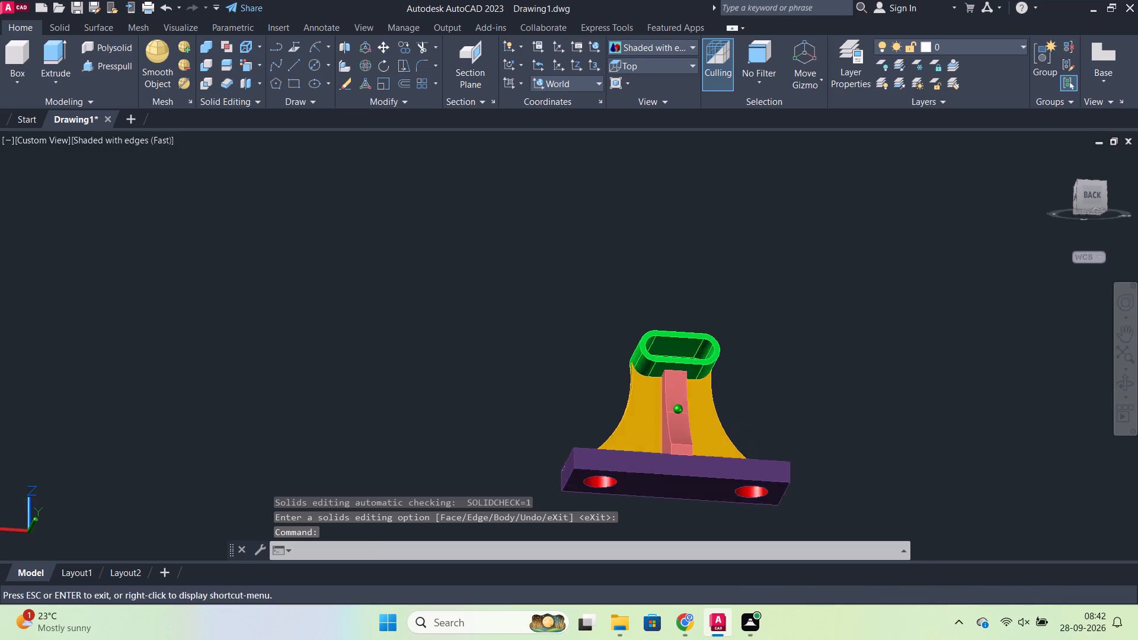
{"action": "middle_click_drag", "start_coordinate": [740, 374], "coordinate": [746, 316], "text": "shift"}
{"action": "middle_click_drag", "start_coordinate": [775, 286], "coordinate": [709, 528], "text": "shift"}
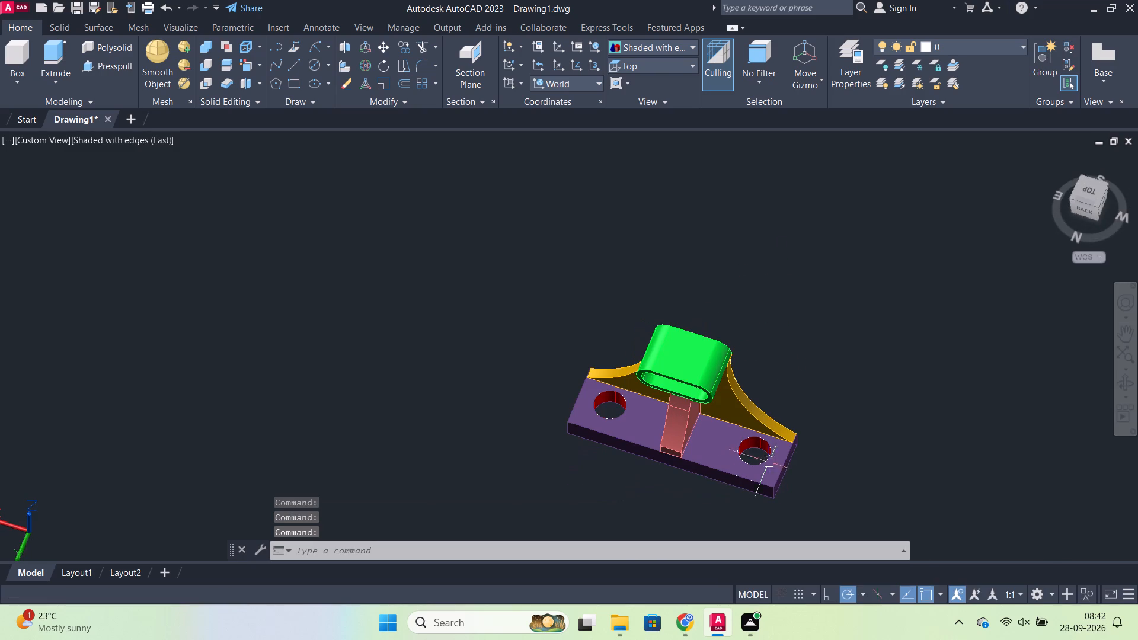
{"action": "scroll", "coordinate": [806, 454], "scroll_direction": "up", "scroll_amount": 1}
{"action": "middle_click_drag", "start_coordinate": [827, 472], "coordinate": [771, 404], "text": "shift"}
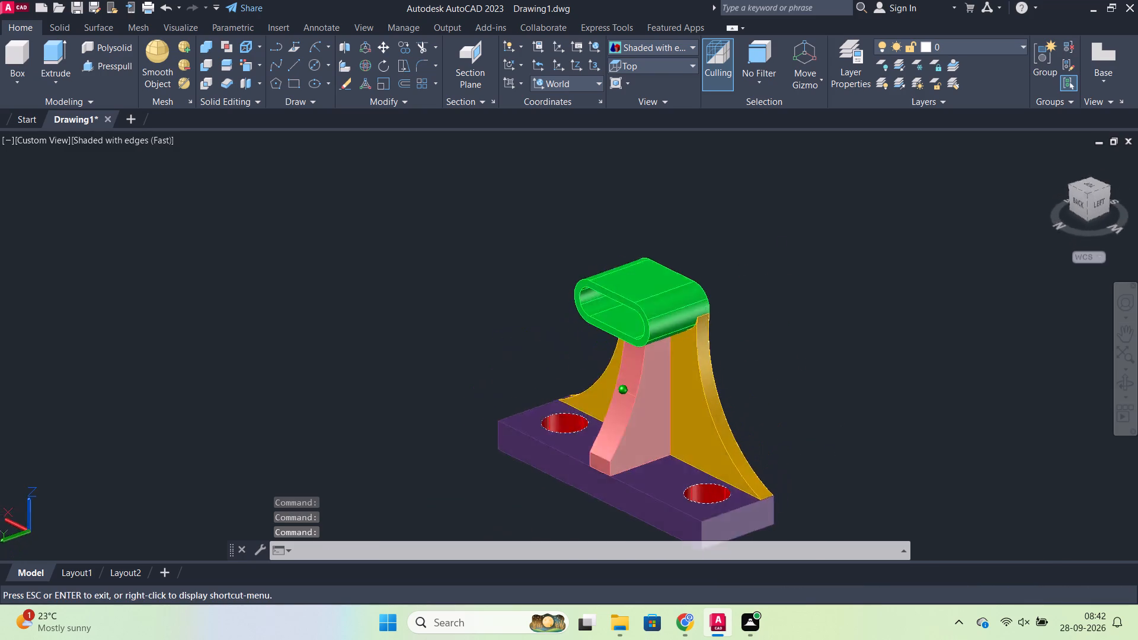
{"action": "middle_click_drag", "start_coordinate": [771, 404], "coordinate": [789, 361], "text": "shift"}
{"action": "scroll", "coordinate": [789, 361], "scroll_direction": "up", "scroll_amount": 1, "text": "shift"}
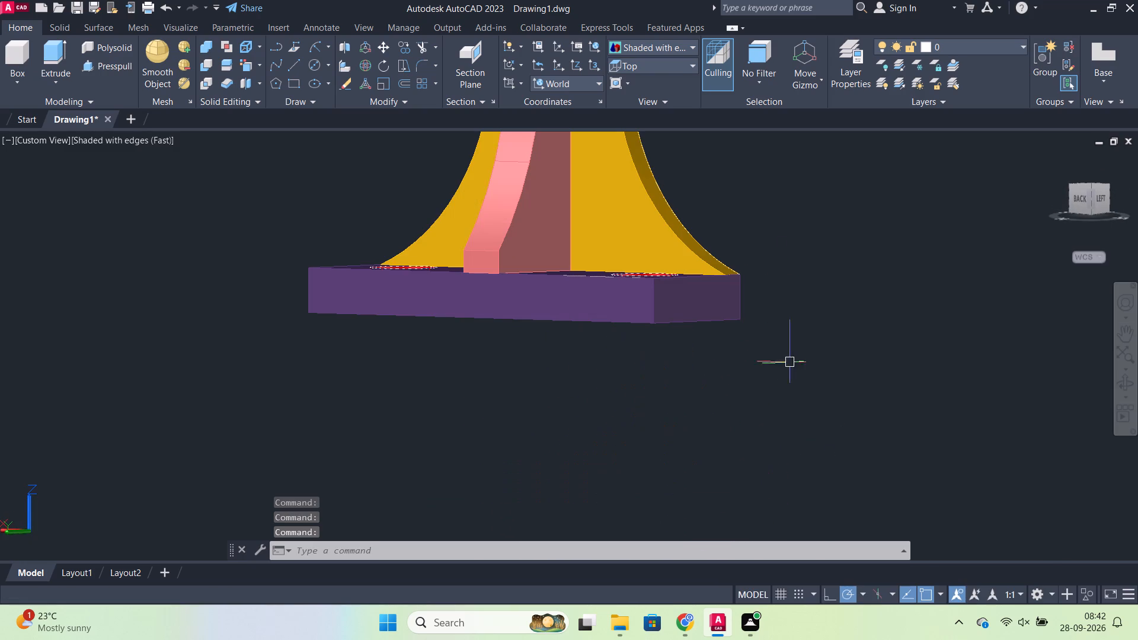
{"action": "scroll", "coordinate": [789, 311], "scroll_direction": "down", "scroll_amount": 2}
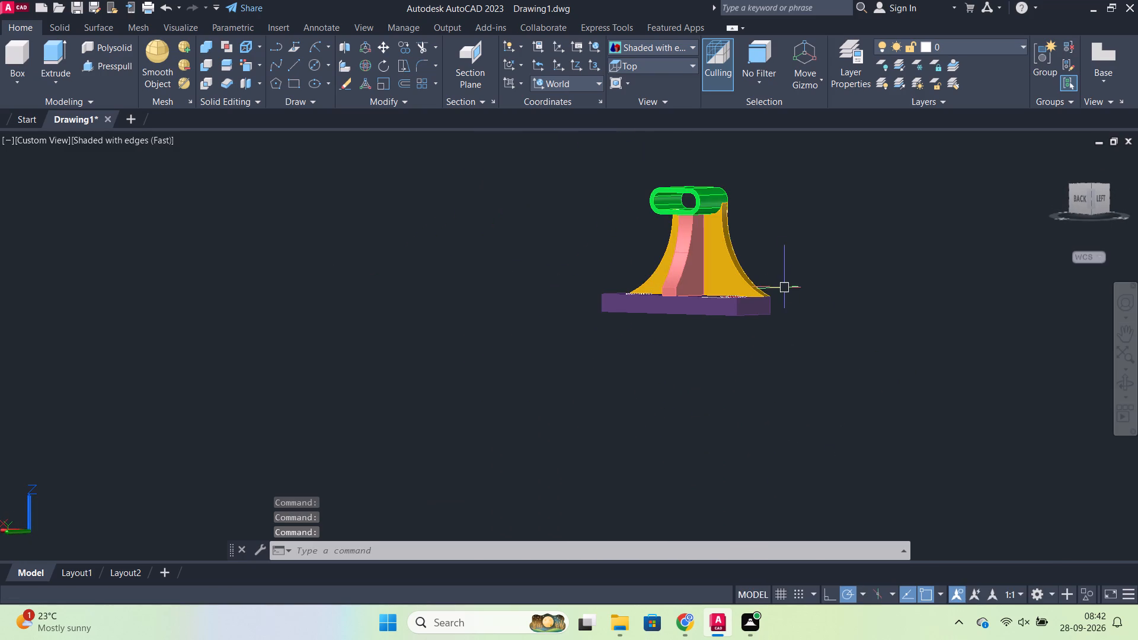
Colour the flat lower face inside the slot of the top with index colour 40.
{"action": "scroll", "coordinate": [763, 247], "scroll_direction": "up", "scroll_amount": 2}
{"action": "middle_click_drag", "start_coordinate": [784, 255], "coordinate": [864, 410]}
{"action": "scroll", "coordinate": [846, 354], "scroll_direction": "up", "scroll_amount": 1}
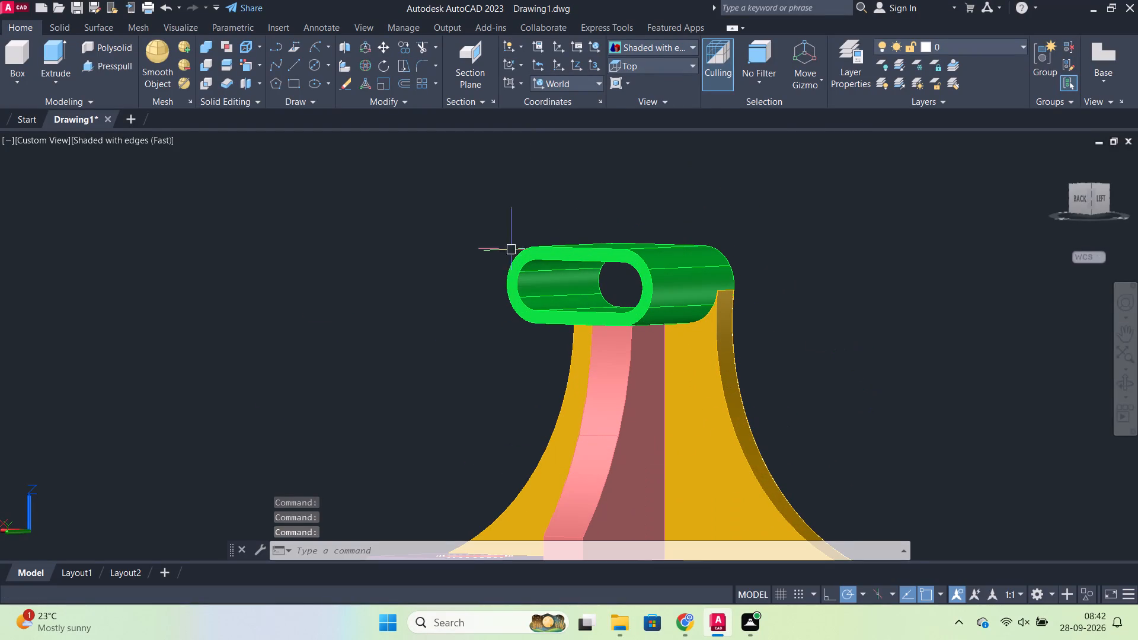
{"action": "left_click", "coordinate": [242, 65]}
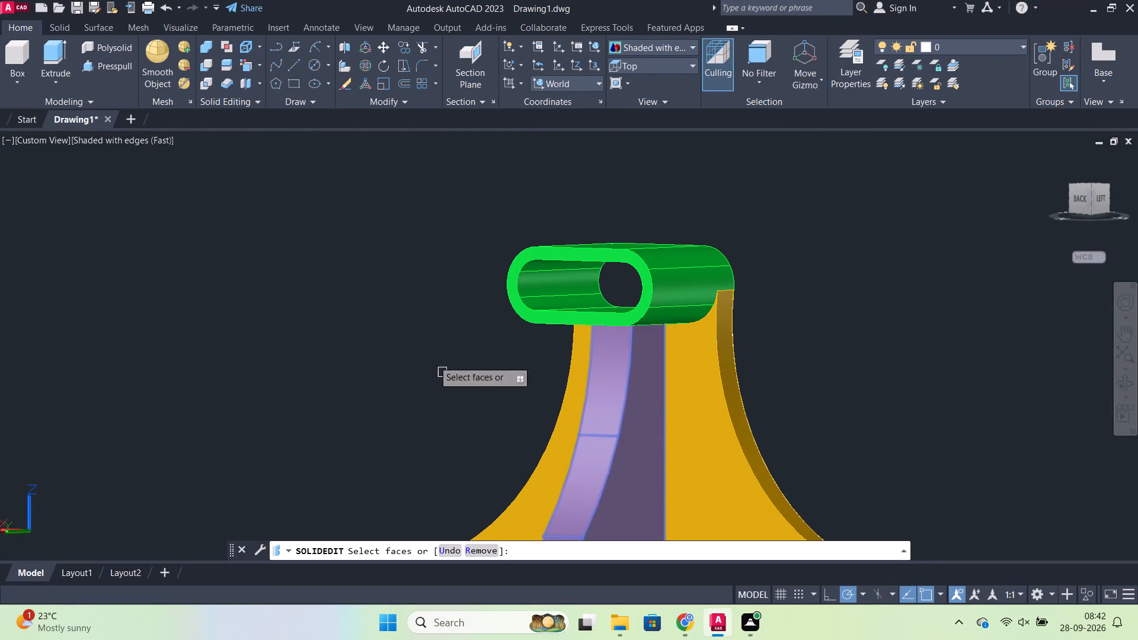
{"action": "middle_click_drag", "start_coordinate": [428, 350], "coordinate": [442, 393], "text": "shift"}
{"action": "scroll", "coordinate": [445, 387], "scroll_direction": "up", "scroll_amount": 1, "text": "shift"}
{"action": "left_click", "coordinate": [668, 324]}
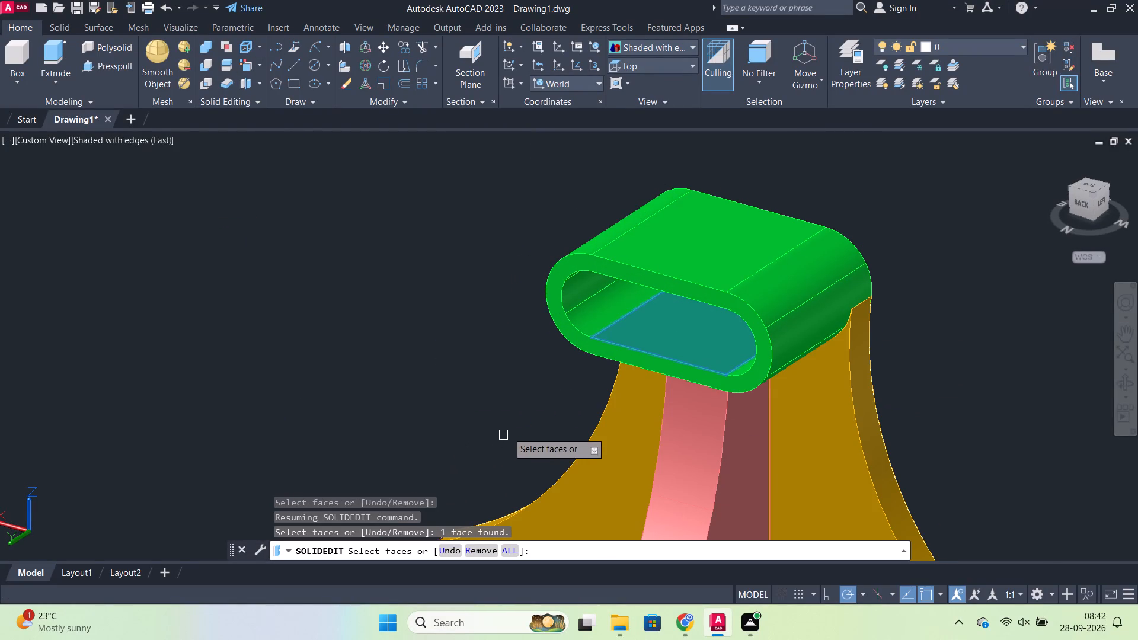
{"action": "key", "text": "Return"}
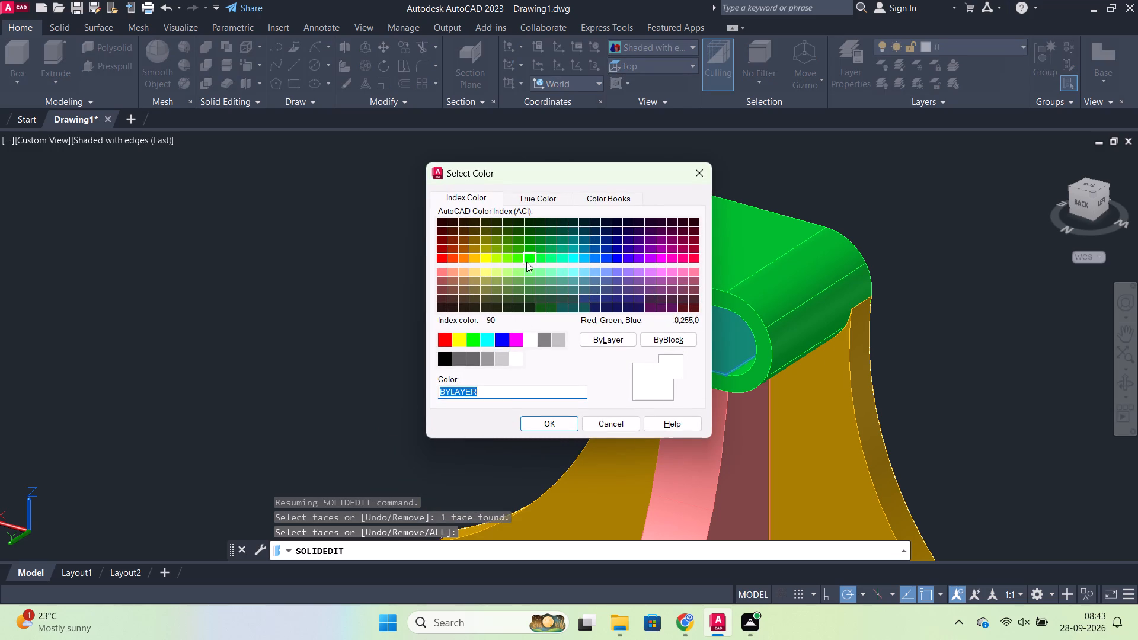
{"action": "left_click", "coordinate": [469, 260]}
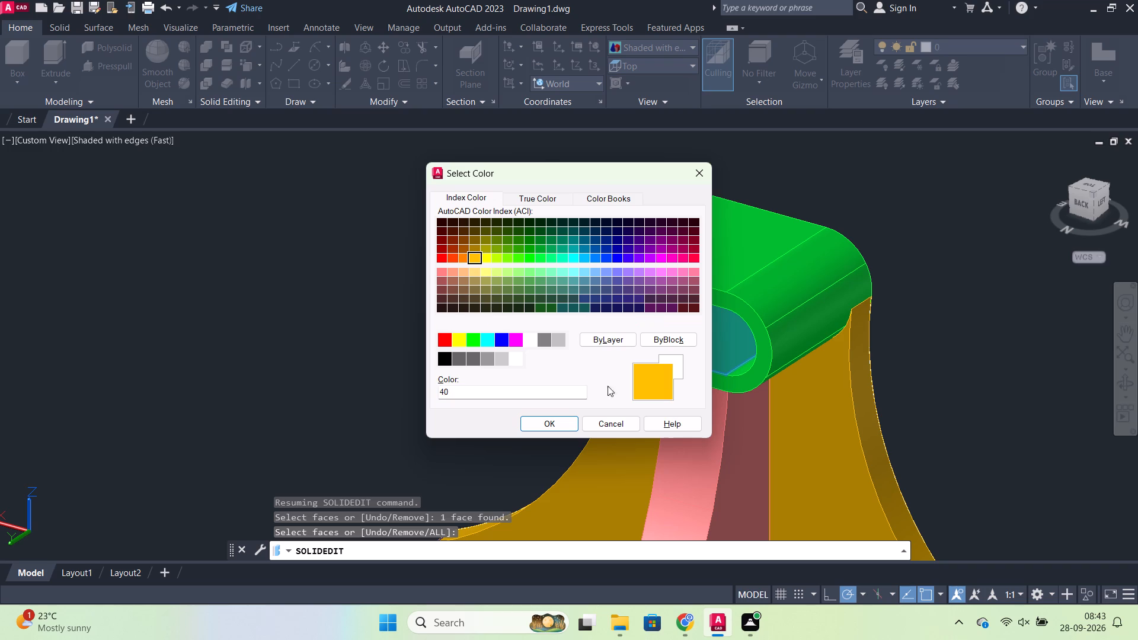
{"action": "left_click", "coordinate": [558, 421]}
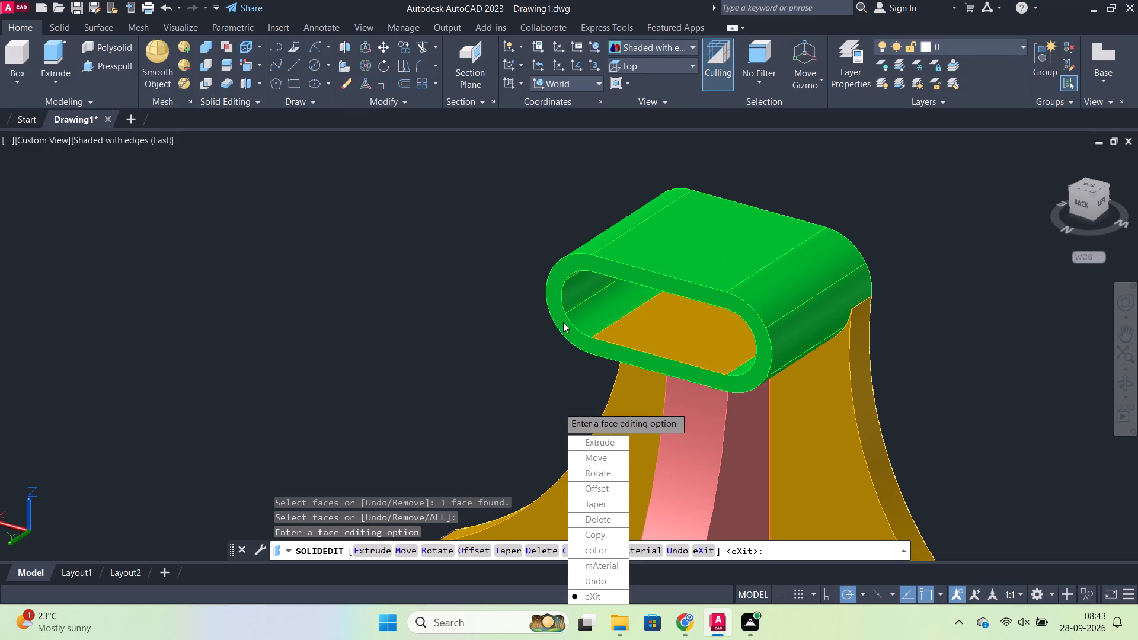
{"action": "key", "text": "Return"}
{"action": "key", "text": "Return"}
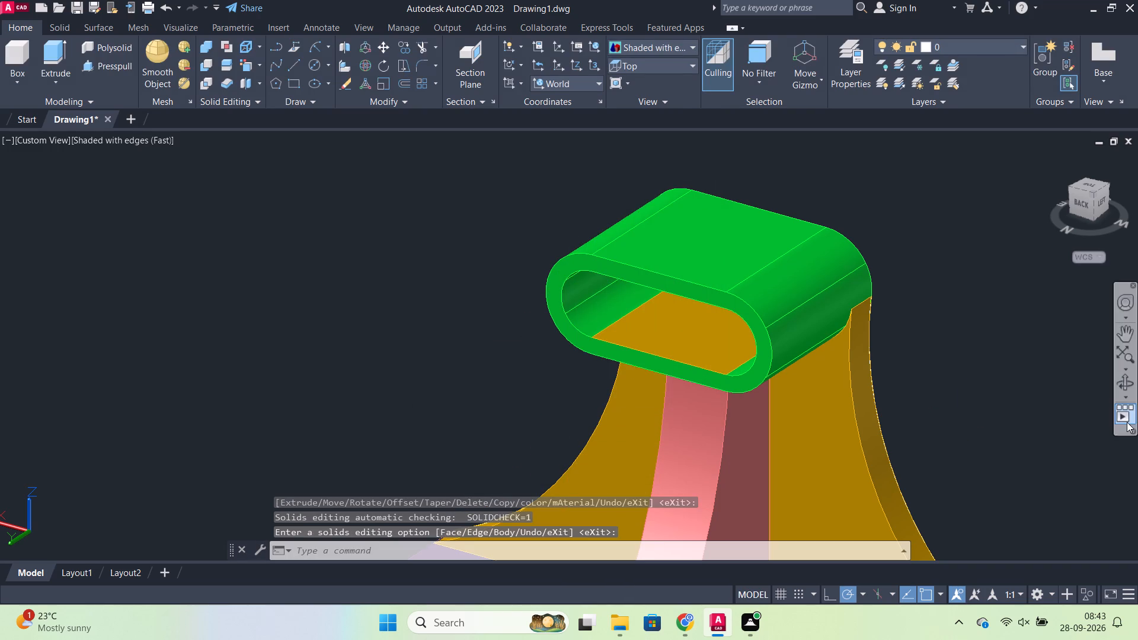
Colour both outer rounded side faces of the slotted top with index colour 221.
{"action": "left_click", "coordinate": [249, 64]}
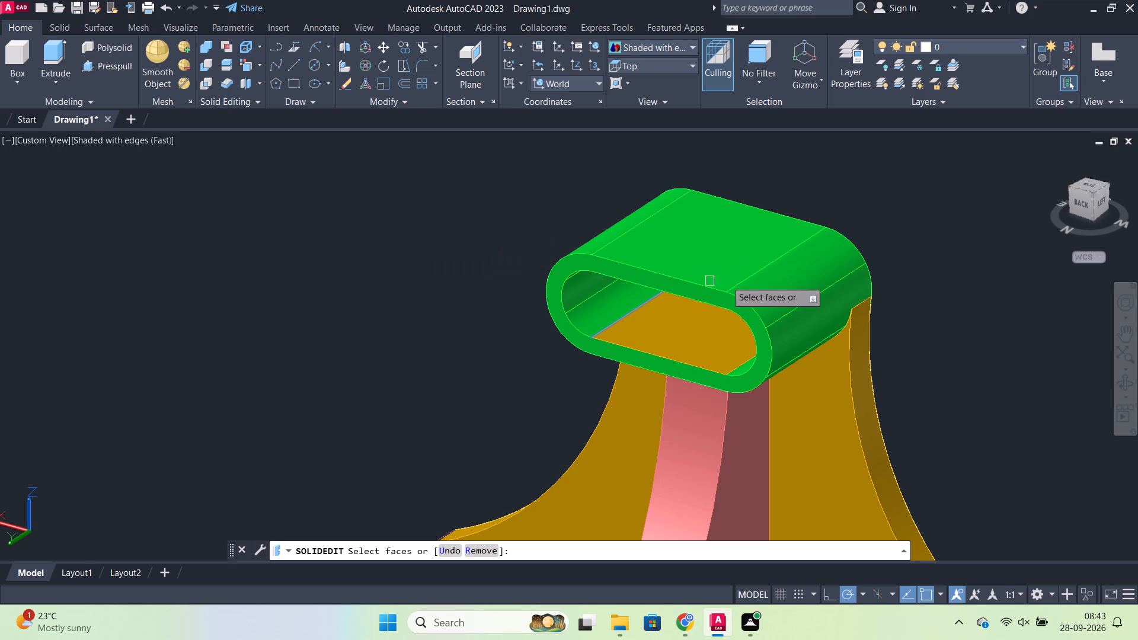
{"action": "left_click", "coordinate": [818, 301]}
{"action": "middle_click_drag", "start_coordinate": [448, 281], "coordinate": [605, 289], "text": "shift"}
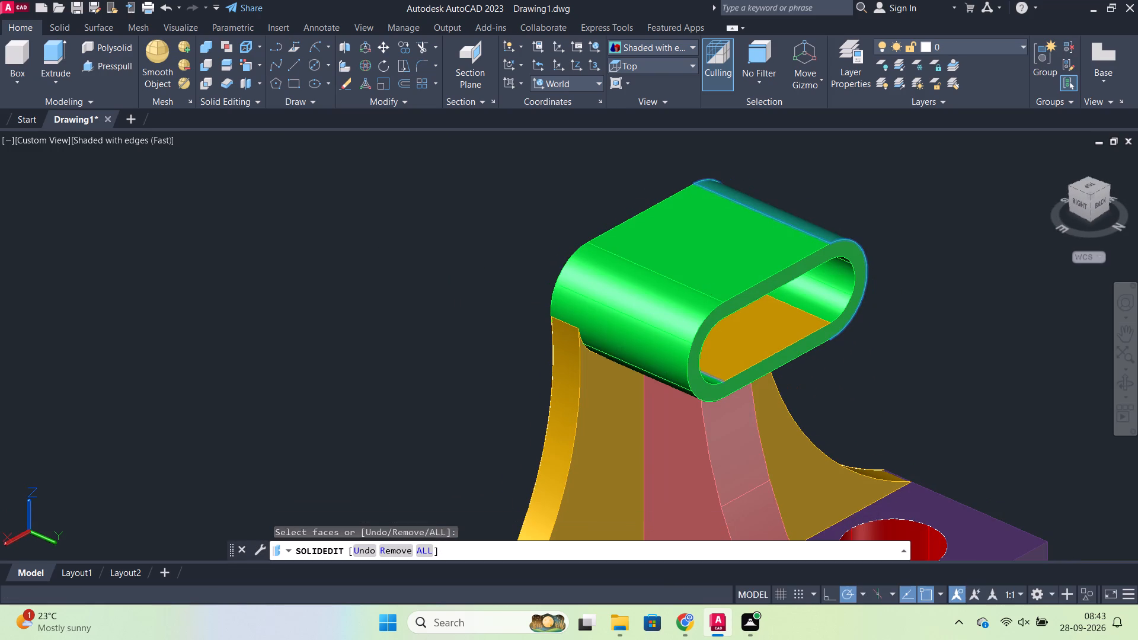
{"action": "left_click", "coordinate": [621, 324]}
{"action": "key", "text": "Return"}
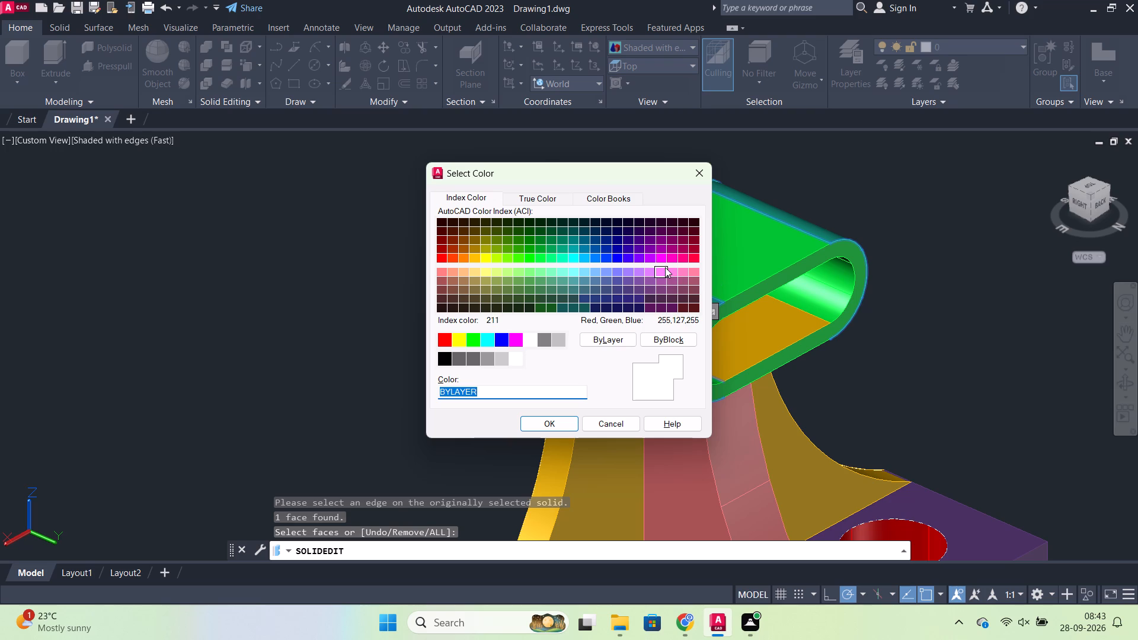
{"action": "left_click", "coordinate": [676, 274]}
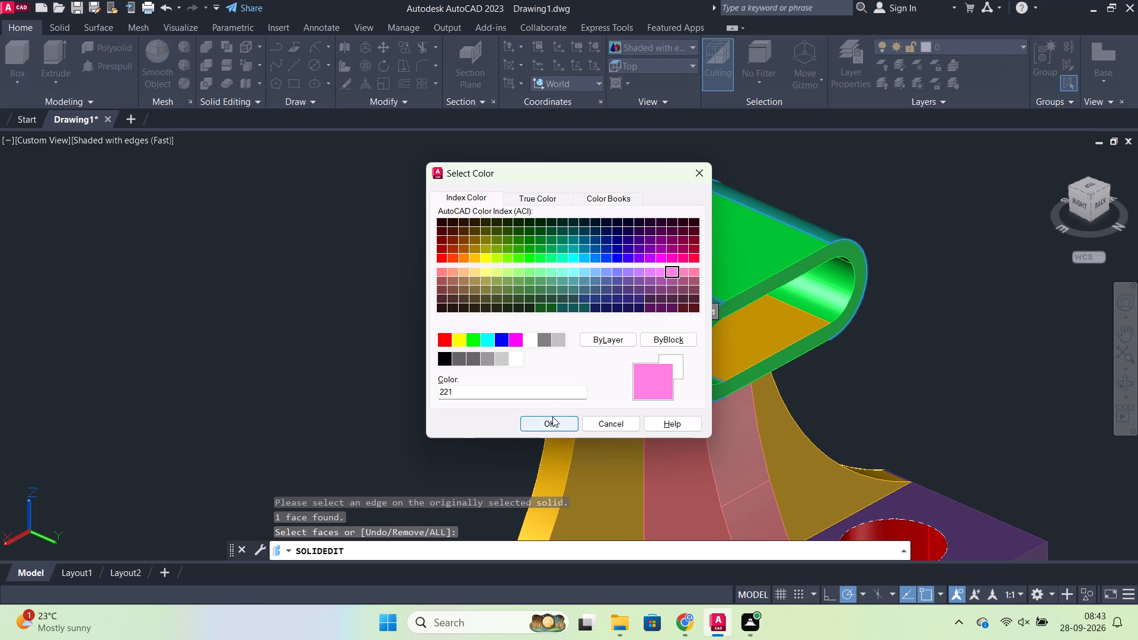
{"action": "left_click", "coordinate": [552, 417]}
{"action": "key", "text": "Return"}
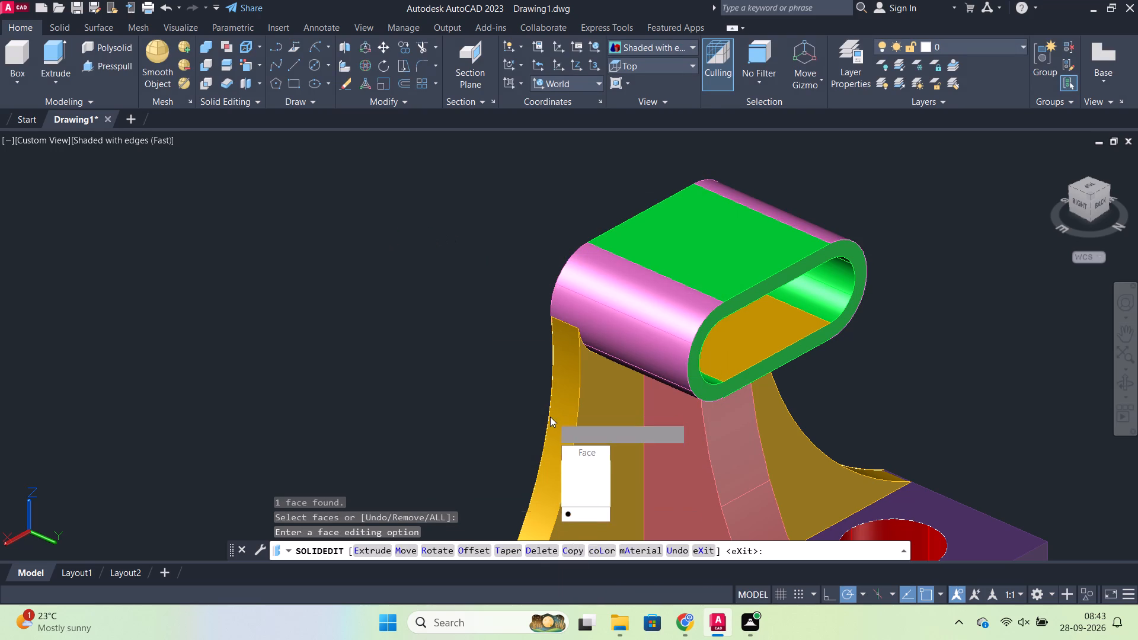
{"action": "key", "text": "Return"}
Colour both curved end walls inside the slot of the top with index colour 170.
{"action": "middle_click_drag", "start_coordinate": [1019, 423], "coordinate": [994, 418], "text": "shift"}
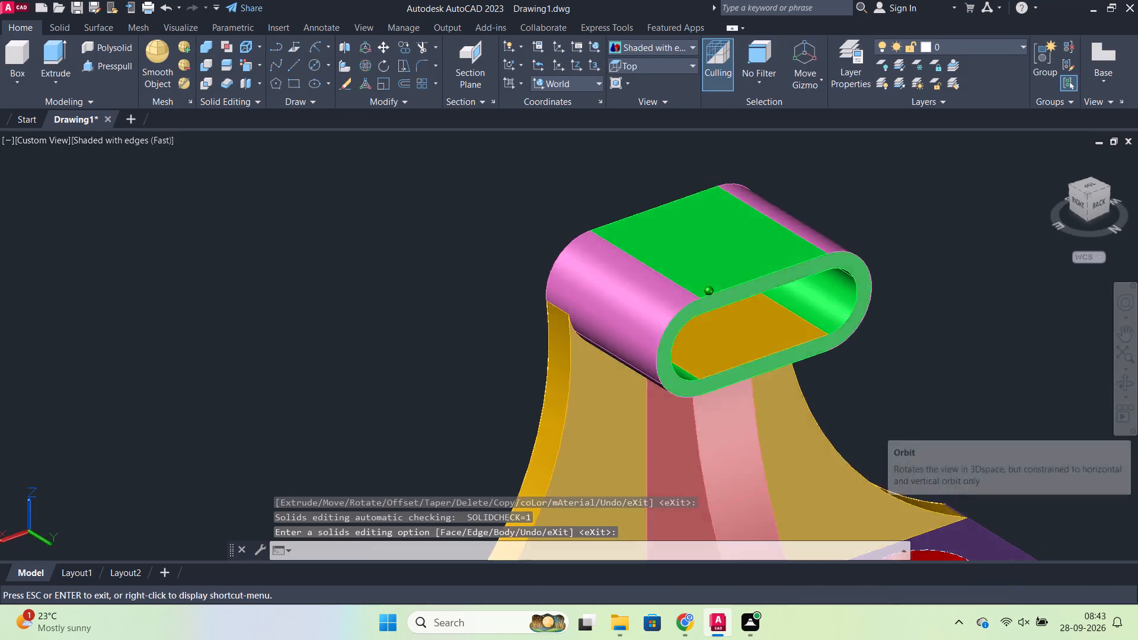
{"action": "middle_click_drag", "start_coordinate": [994, 418], "coordinate": [830, 394], "text": "shift"}
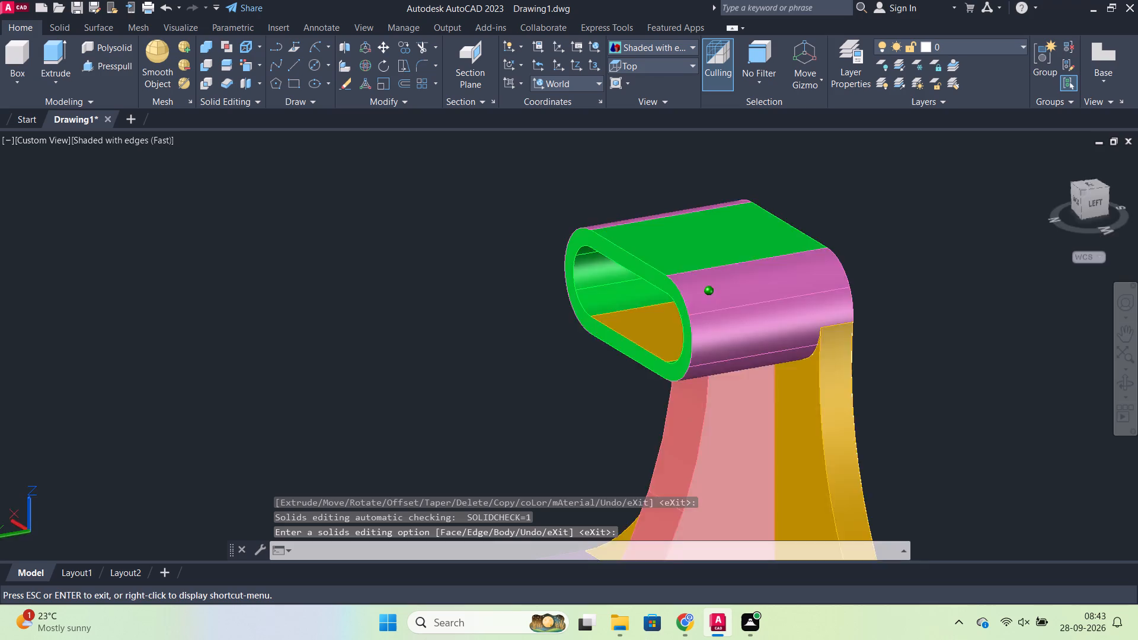
{"action": "middle_click_drag", "start_coordinate": [830, 394], "coordinate": [894, 359], "text": "shift"}
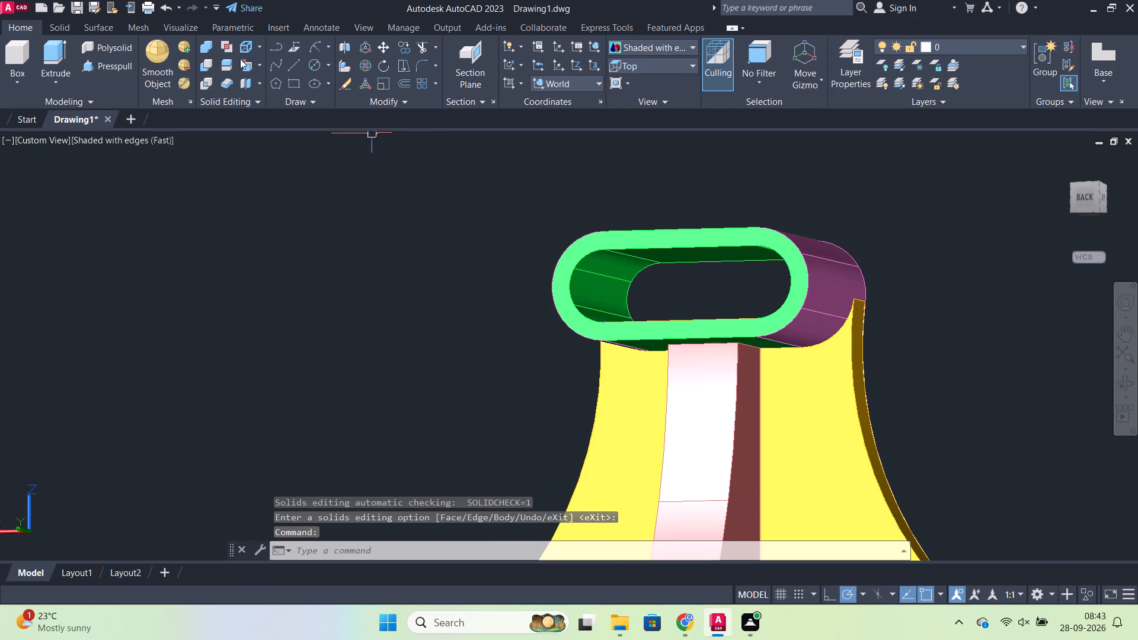
{"action": "left_click", "coordinate": [245, 71]}
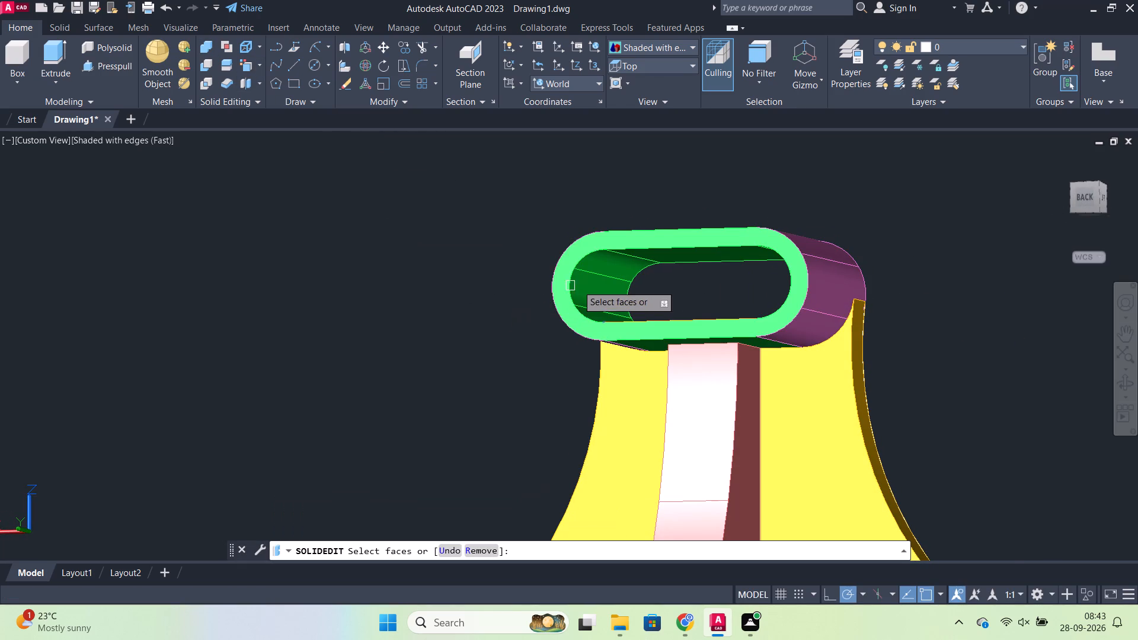
{"action": "scroll", "coordinate": [587, 288], "scroll_direction": "up", "scroll_amount": 1}
{"action": "left_click", "coordinate": [608, 289]}
{"action": "middle_click_drag", "start_coordinate": [264, 322], "coordinate": [365, 326], "text": "shift"}
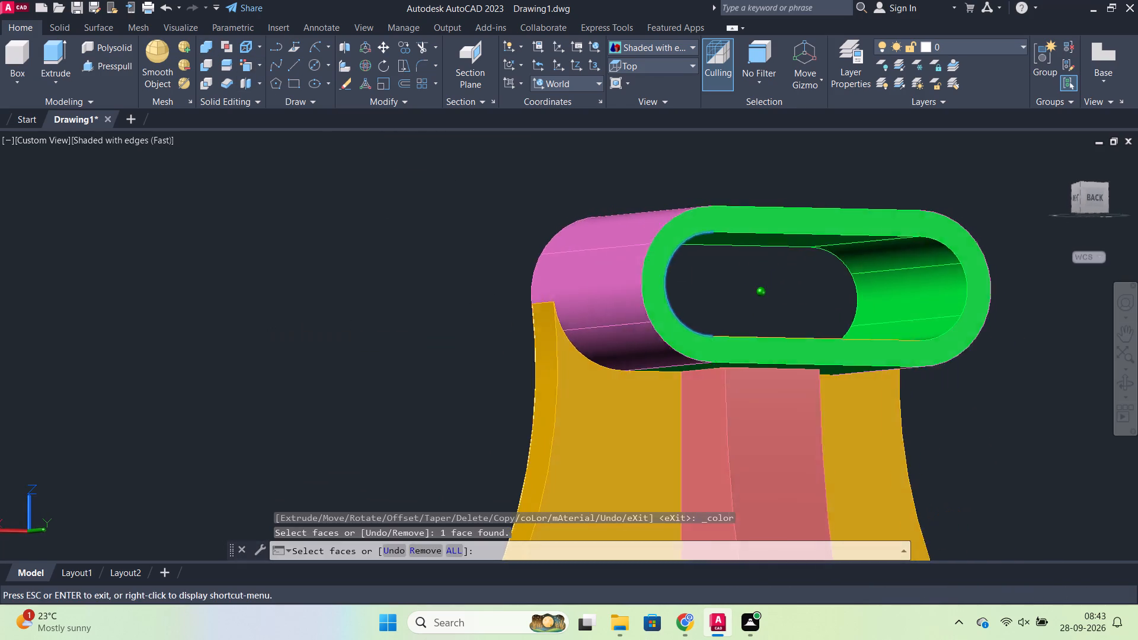
{"action": "middle_click_drag", "start_coordinate": [365, 326], "coordinate": [394, 325], "text": "shift"}
{"action": "left_click", "coordinate": [874, 274]}
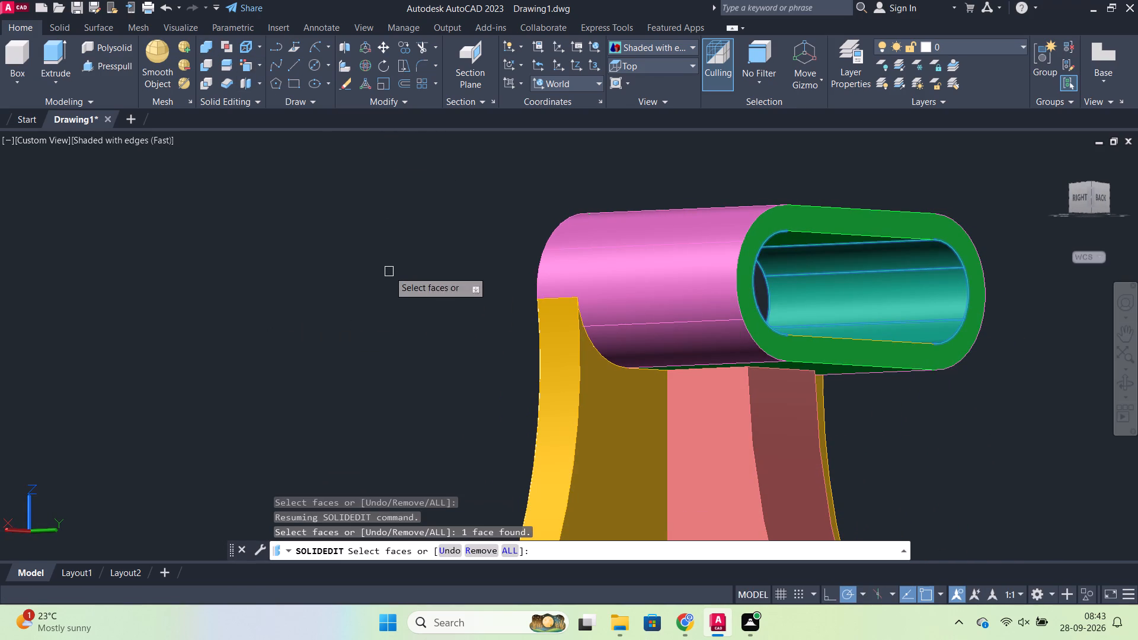
{"action": "key", "text": "Return"}
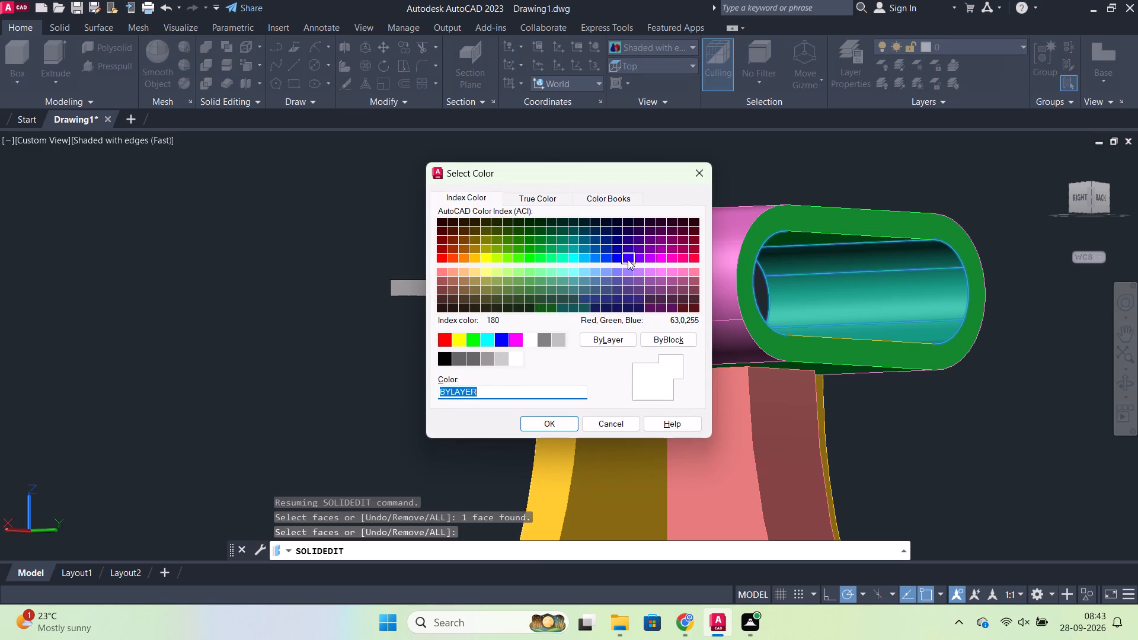
{"action": "left_click", "coordinate": [621, 259]}
{"action": "left_click", "coordinate": [554, 420]}
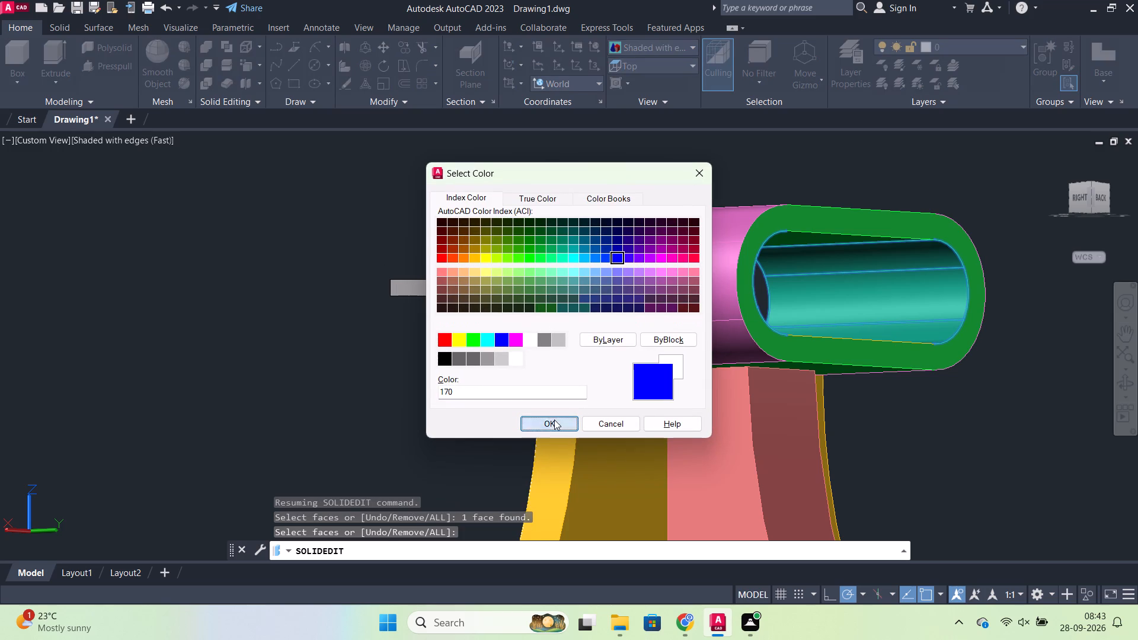
{"action": "key", "text": "Return"}
{"action": "key", "text": "Return"}
{"action": "key", "text": "Return"}
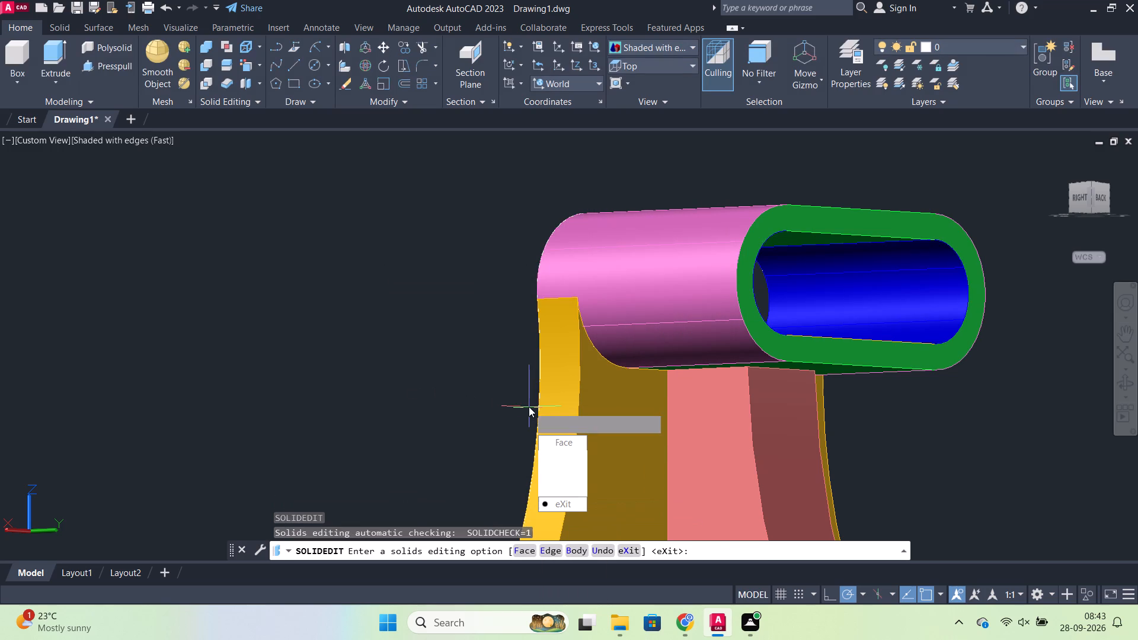
{"action": "key", "text": "Return"}
Examine the whole part from several sides to check the face colours of the slotted top, rib and base.
{"action": "scroll", "coordinate": [564, 414], "scroll_direction": "down", "scroll_amount": 1}
{"action": "middle_click_drag", "start_coordinate": [899, 466], "coordinate": [767, 460], "text": "shift"}
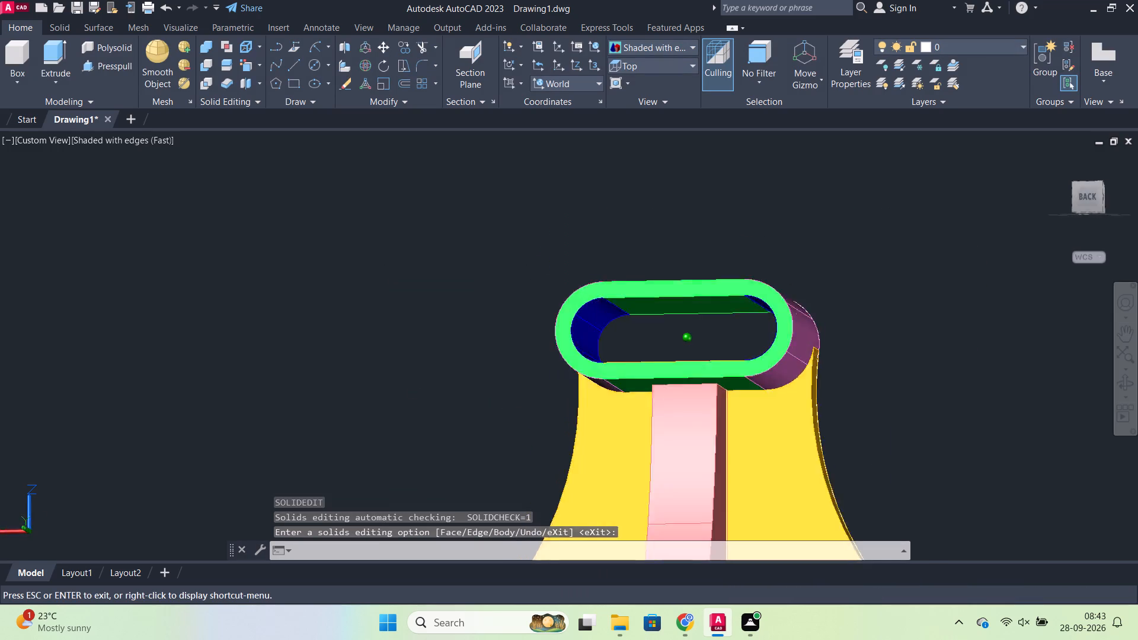
{"action": "middle_click_drag", "start_coordinate": [767, 460], "coordinate": [684, 509], "text": "shift"}
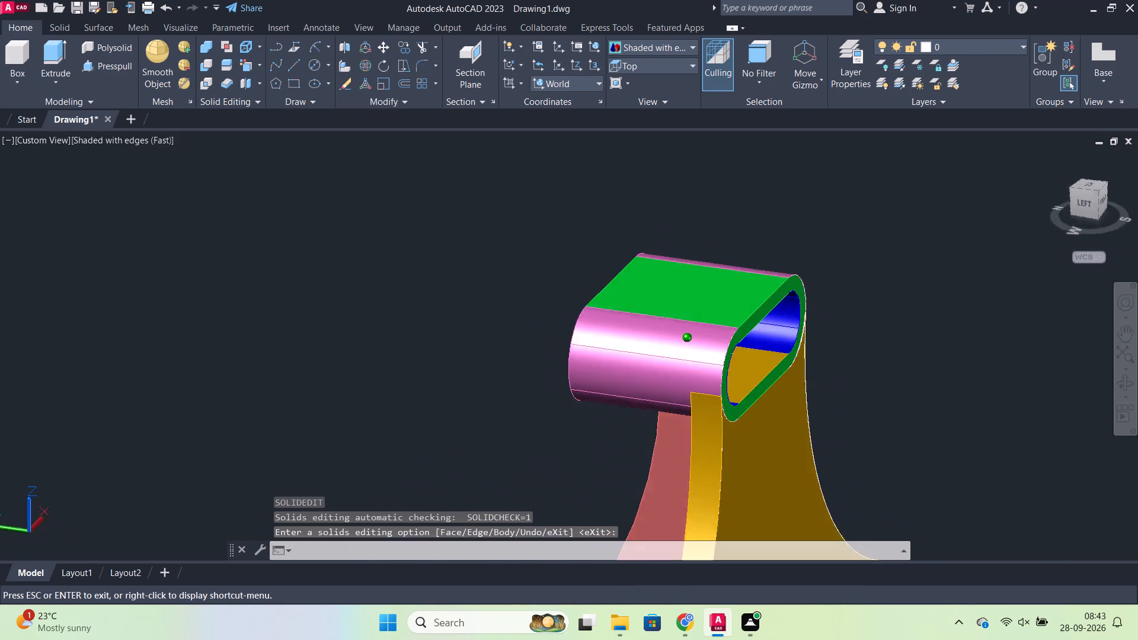
{"action": "middle_click_drag", "start_coordinate": [684, 509], "coordinate": [776, 469], "text": "shift"}
{"action": "scroll", "coordinate": [512, 415], "scroll_direction": "down", "scroll_amount": 1}
{"action": "middle_click_drag", "start_coordinate": [436, 408], "coordinate": [358, 459], "text": "shift"}
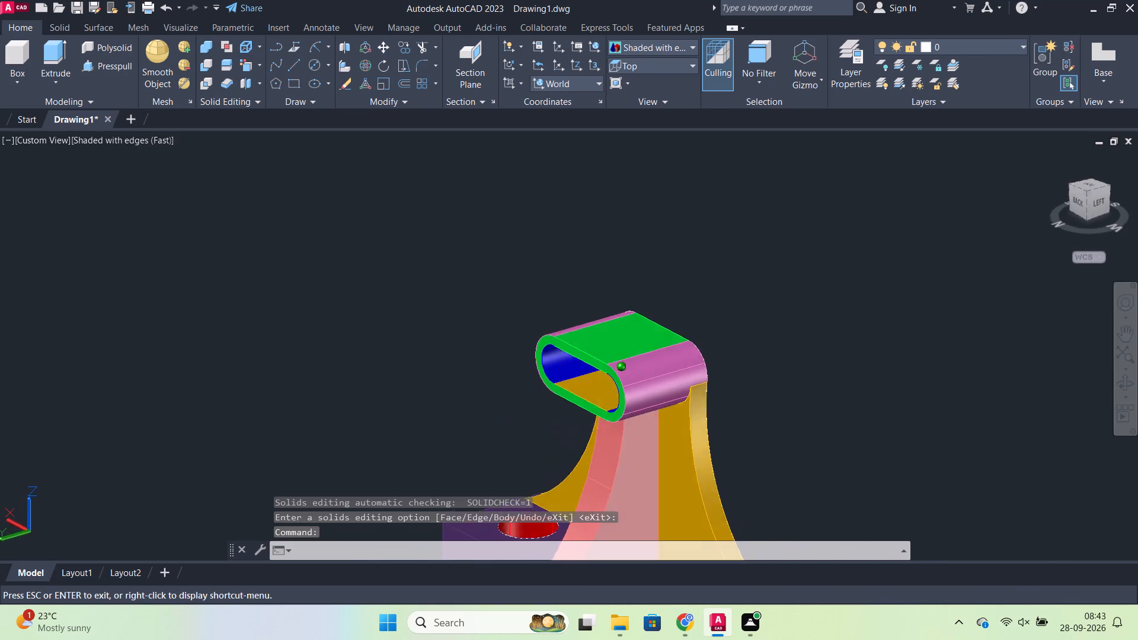
{"action": "middle_click_drag", "start_coordinate": [358, 459], "coordinate": [383, 460], "text": "shift"}
{"action": "scroll", "coordinate": [420, 431], "scroll_direction": "down", "scroll_amount": 1}
{"action": "middle_click_drag", "start_coordinate": [411, 431], "coordinate": [475, 375]}
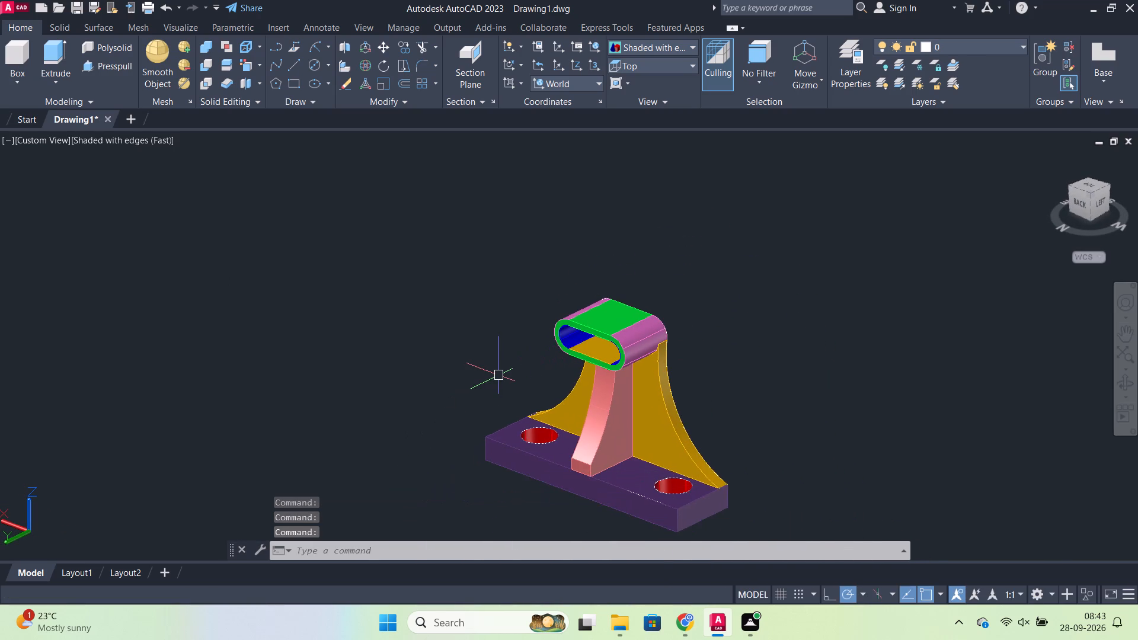
{"action": "scroll", "coordinate": [498, 375], "scroll_direction": "up", "scroll_amount": 1}
{"action": "middle_click_drag", "start_coordinate": [472, 351], "coordinate": [497, 328], "text": "shift"}
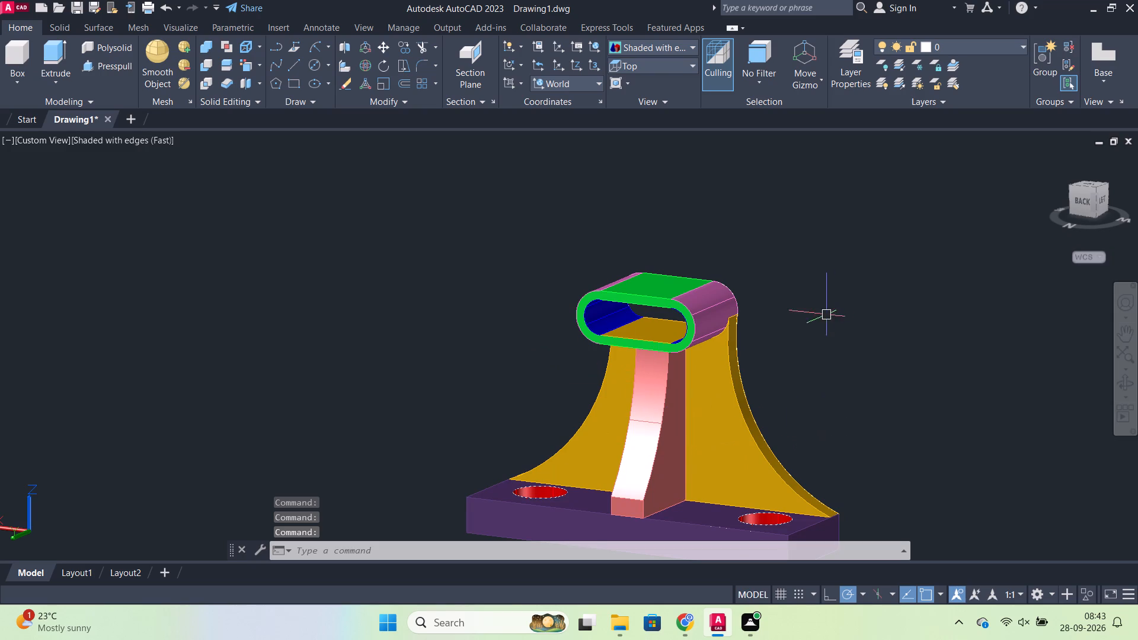
{"action": "scroll", "coordinate": [801, 308], "scroll_direction": "down", "scroll_amount": 1}
{"action": "middle_click_drag", "start_coordinate": [804, 308], "coordinate": [692, 258]}
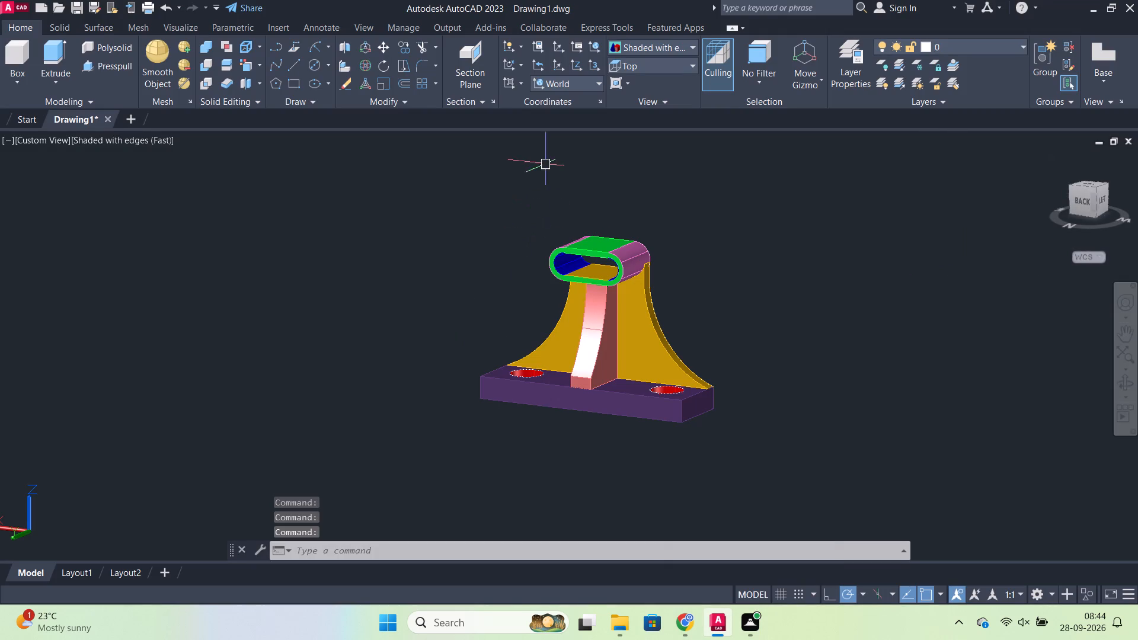
{"action": "scroll", "coordinate": [759, 267], "scroll_direction": "up", "scroll_amount": 1}
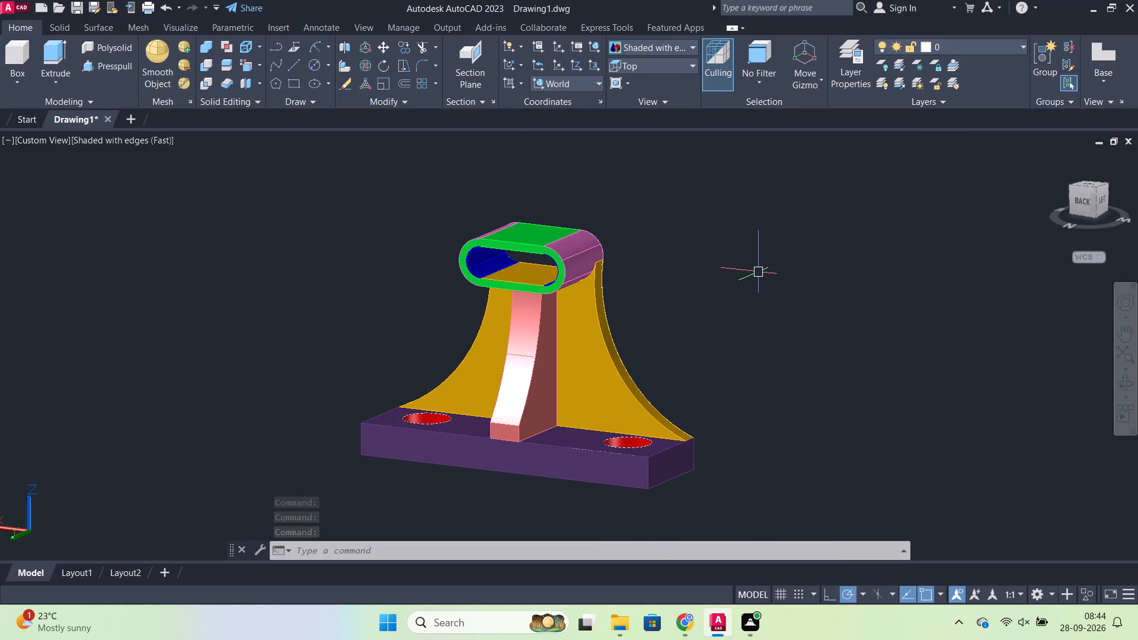
{"action": "scroll", "coordinate": [754, 277], "scroll_direction": "down", "scroll_amount": 1}
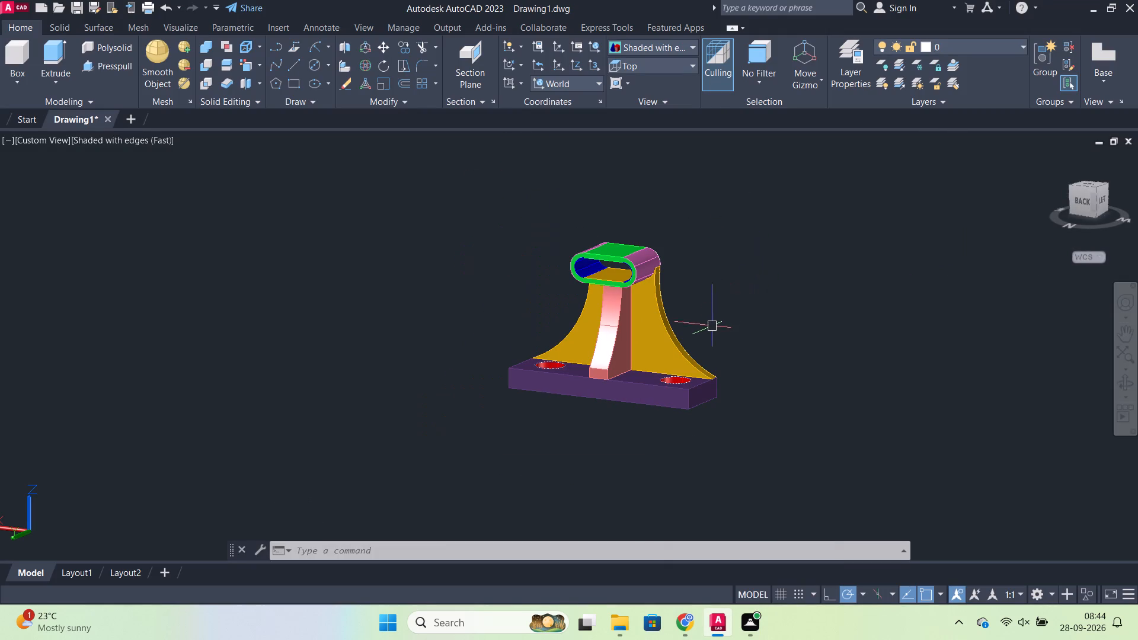
{"action": "scroll", "coordinate": [723, 335], "scroll_direction": "up", "scroll_amount": 1}
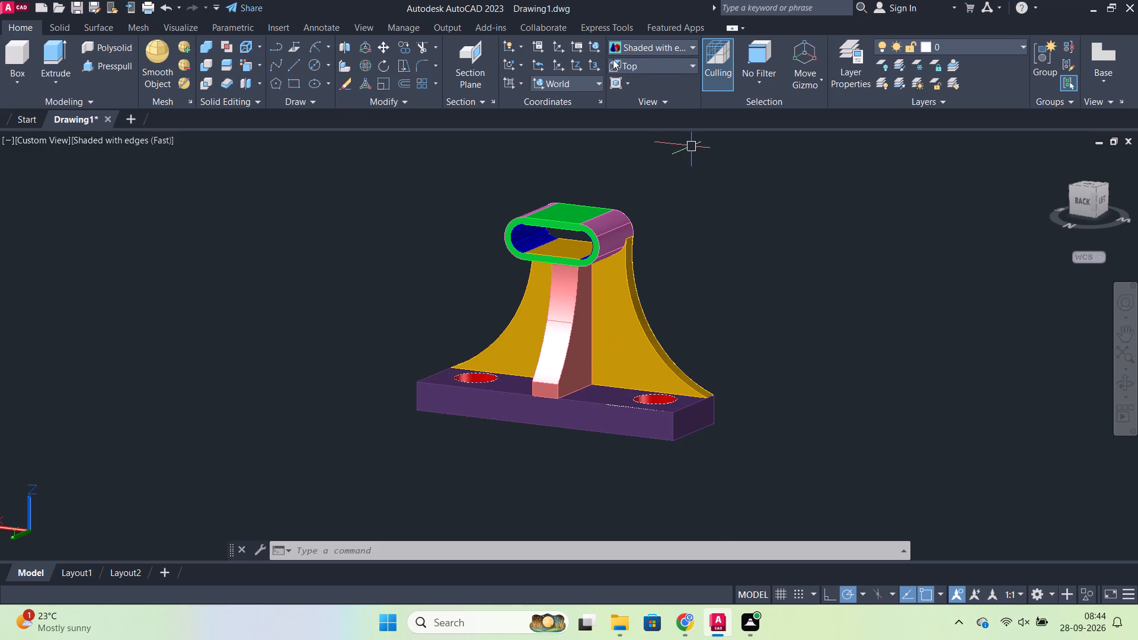
From the Back preset view, copy the entire coloured part about 125 units along 0° to make a second one beside it.
{"action": "left_click", "coordinate": [679, 65]}
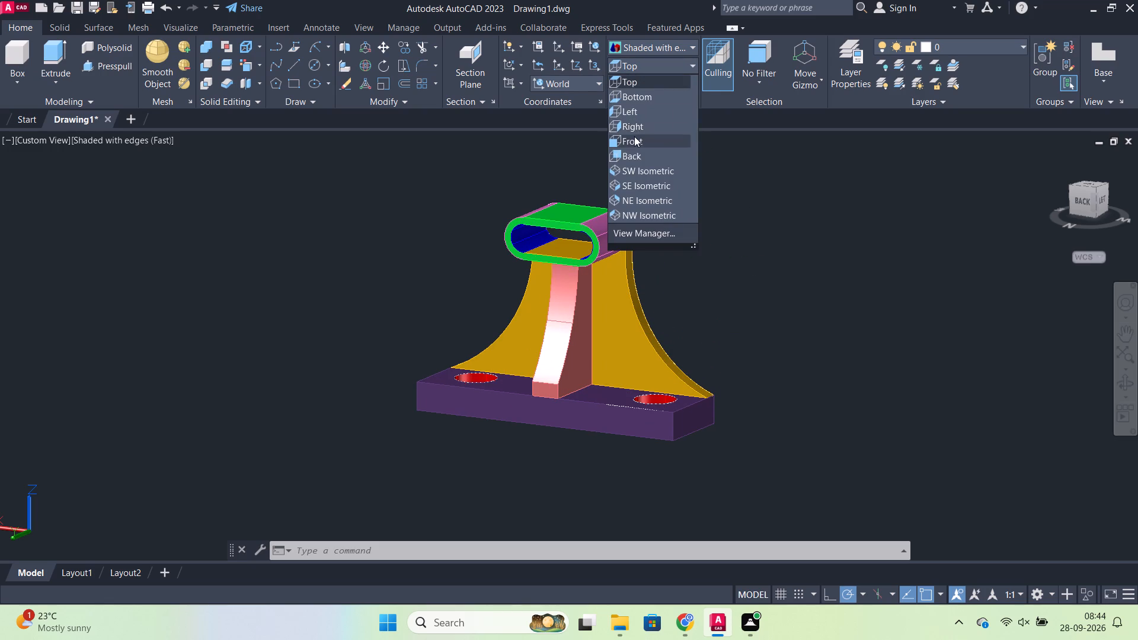
{"action": "left_click", "coordinate": [634, 136]}
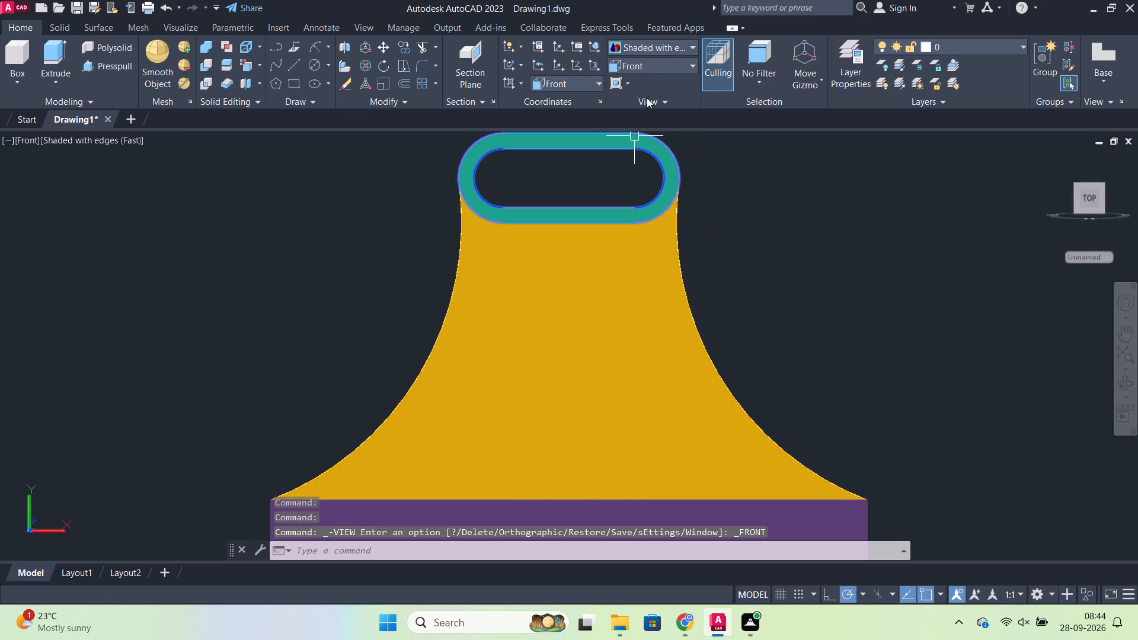
{"action": "left_click", "coordinate": [637, 61]}
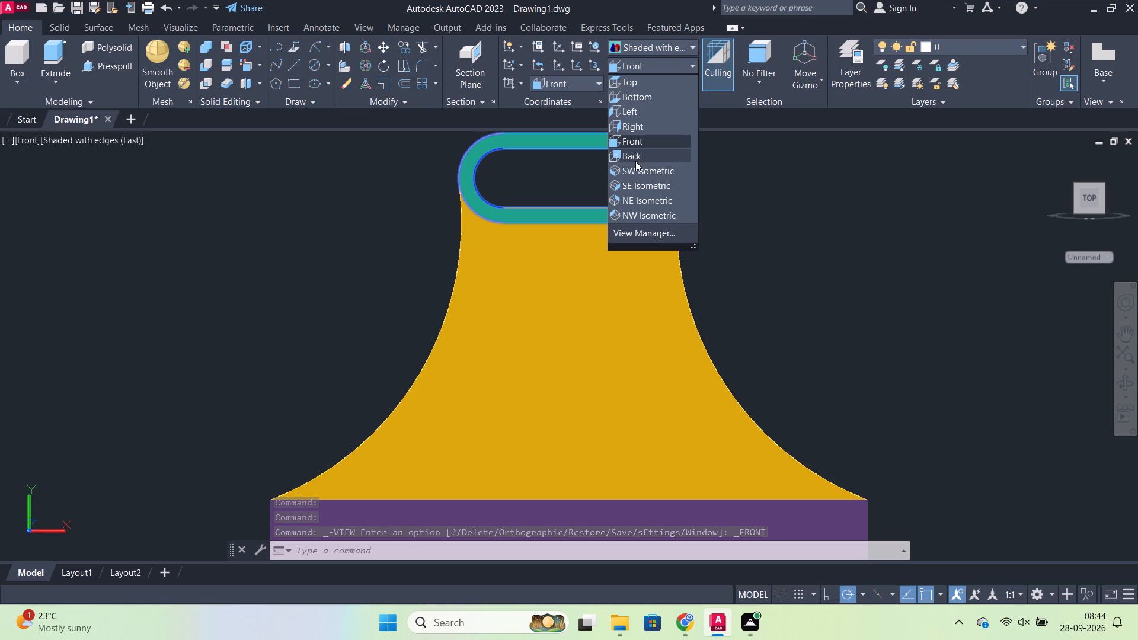
{"action": "left_click", "coordinate": [641, 155]}
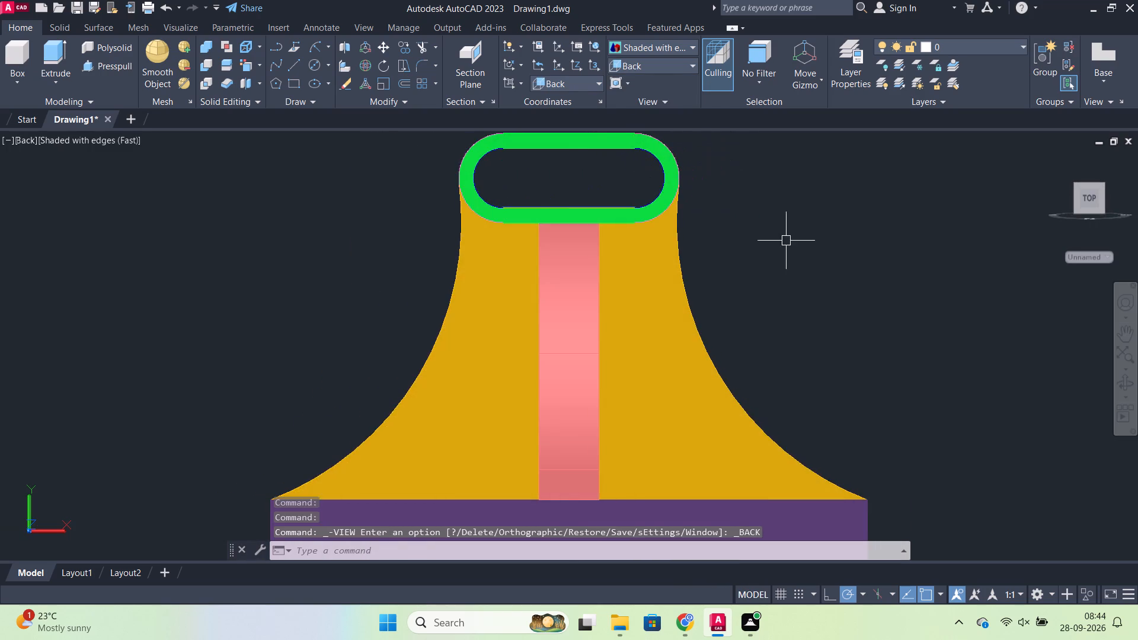
{"action": "scroll", "coordinate": [790, 245], "scroll_direction": "down", "scroll_amount": 2}
{"action": "middle_click_drag", "start_coordinate": [794, 247], "coordinate": [727, 234]}
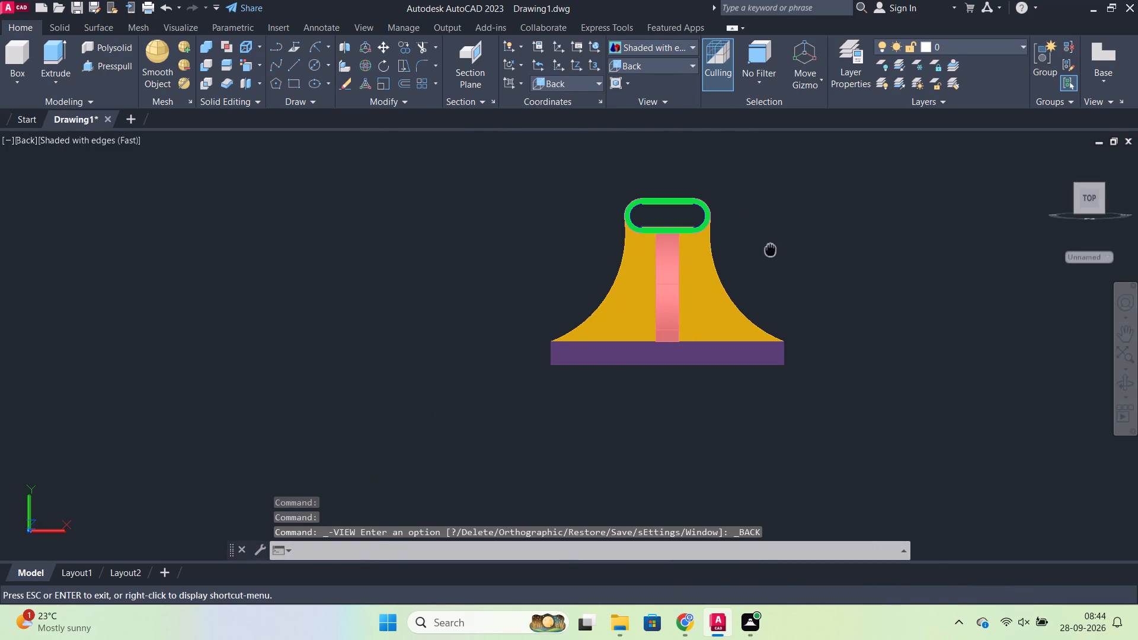
{"action": "middle_click_drag", "start_coordinate": [727, 234], "coordinate": [662, 232]}
{"action": "key", "text": "Escape"}
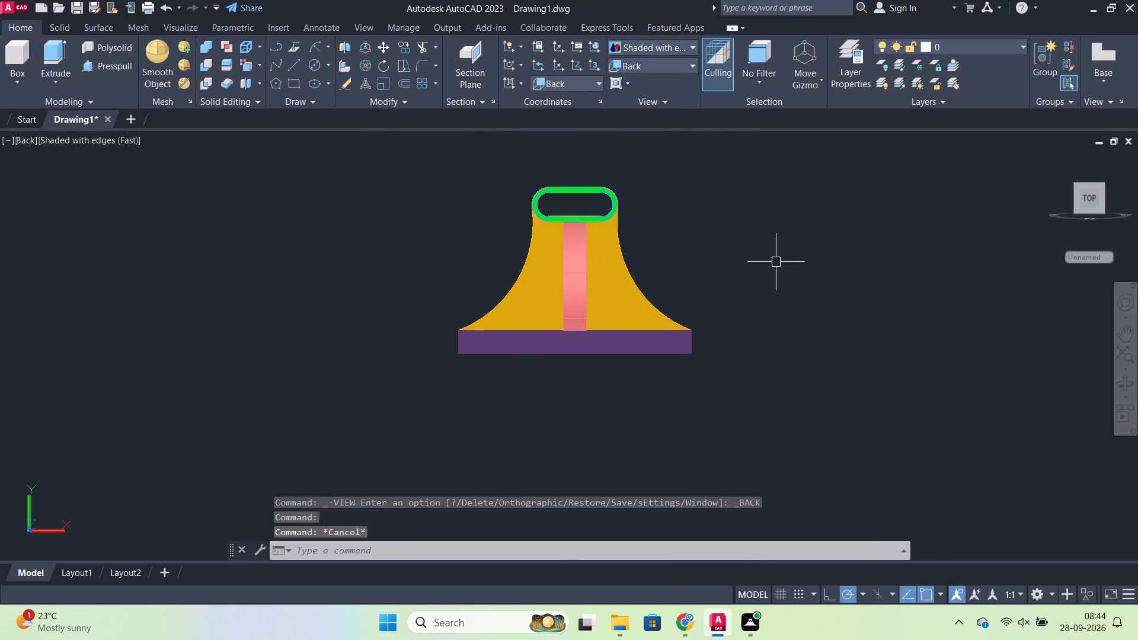
{"action": "left_click_drag", "start_coordinate": [439, 134], "coordinate": [516, 139]}
{"action": "left_click", "coordinate": [747, 392]}
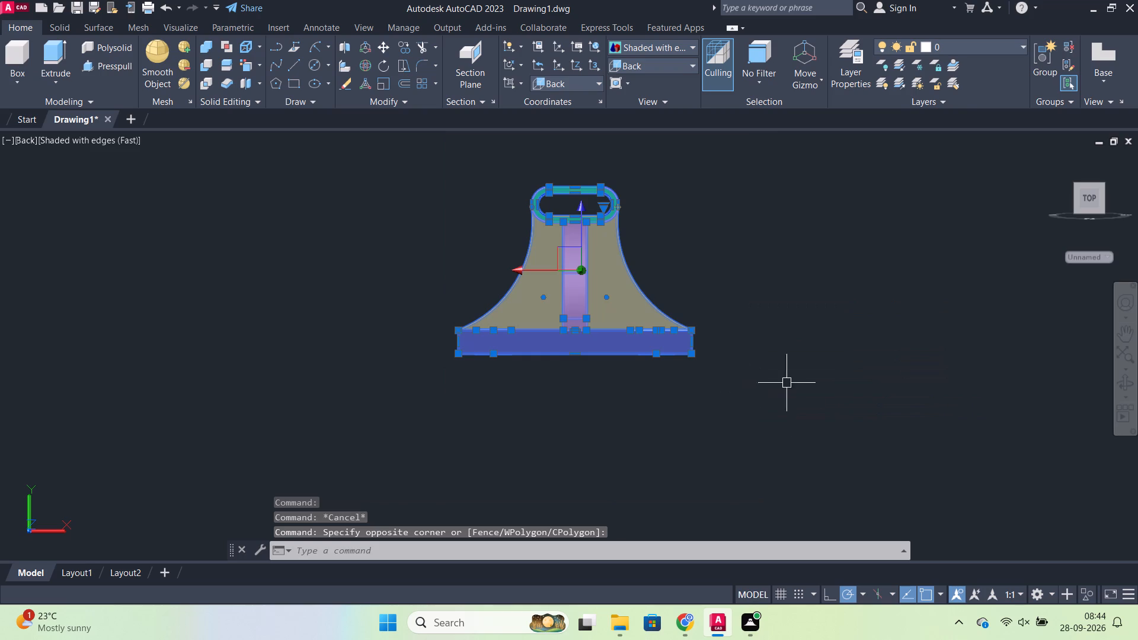
{"action": "key", "text": "c"}
{"action": "key", "text": "o"}
{"action": "key", "text": "Return"}
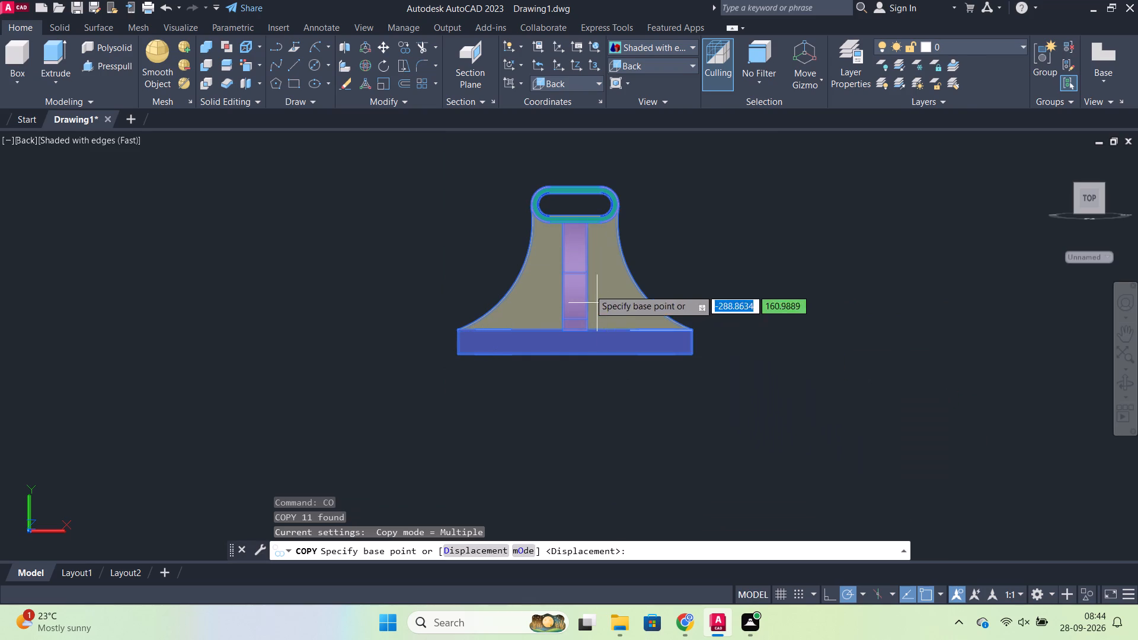
{"action": "left_click", "coordinate": [586, 282]}
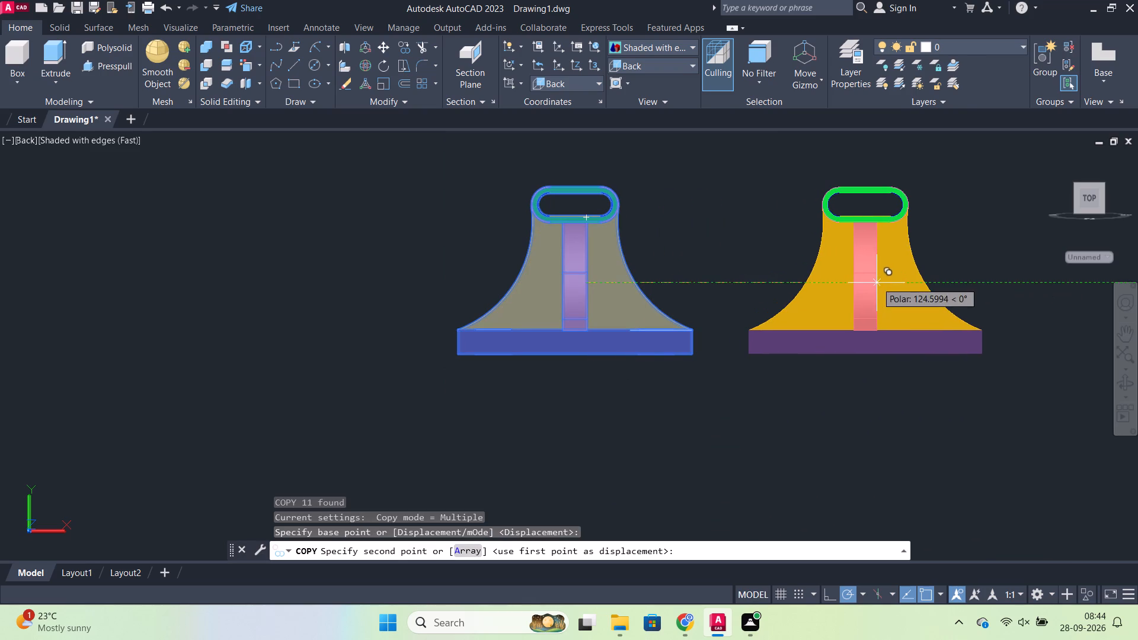
{"action": "left_click", "coordinate": [877, 282]}
{"action": "key", "text": "Escape"}
{"action": "middle_click_drag", "start_coordinate": [855, 405], "coordinate": [688, 408]}
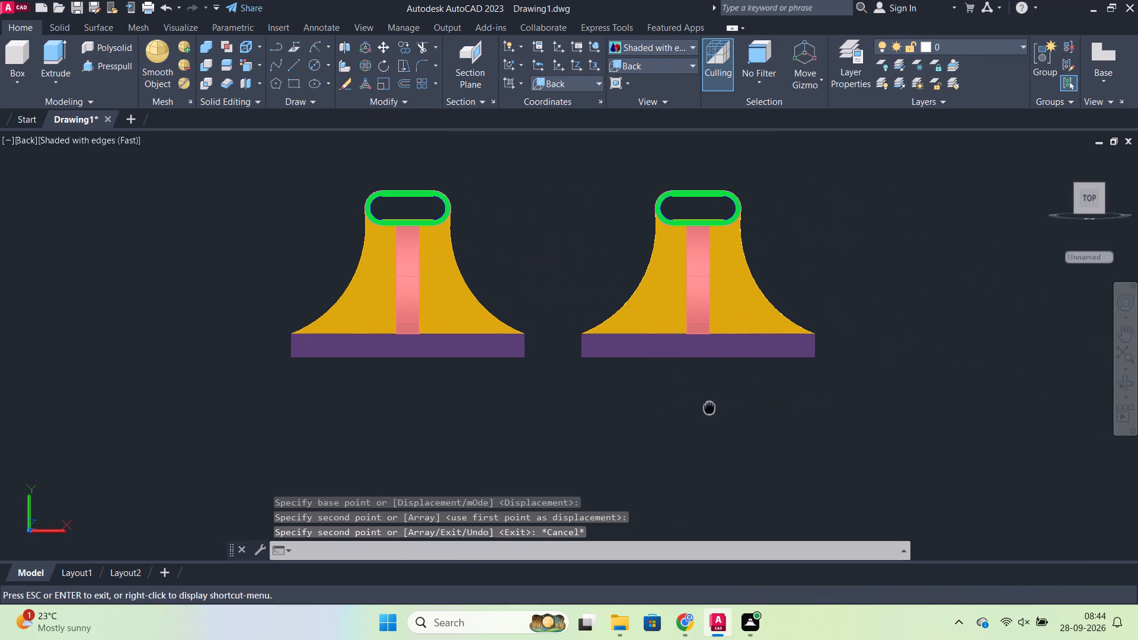
{"action": "scroll", "coordinate": [683, 356], "scroll_direction": "up", "scroll_amount": 2}
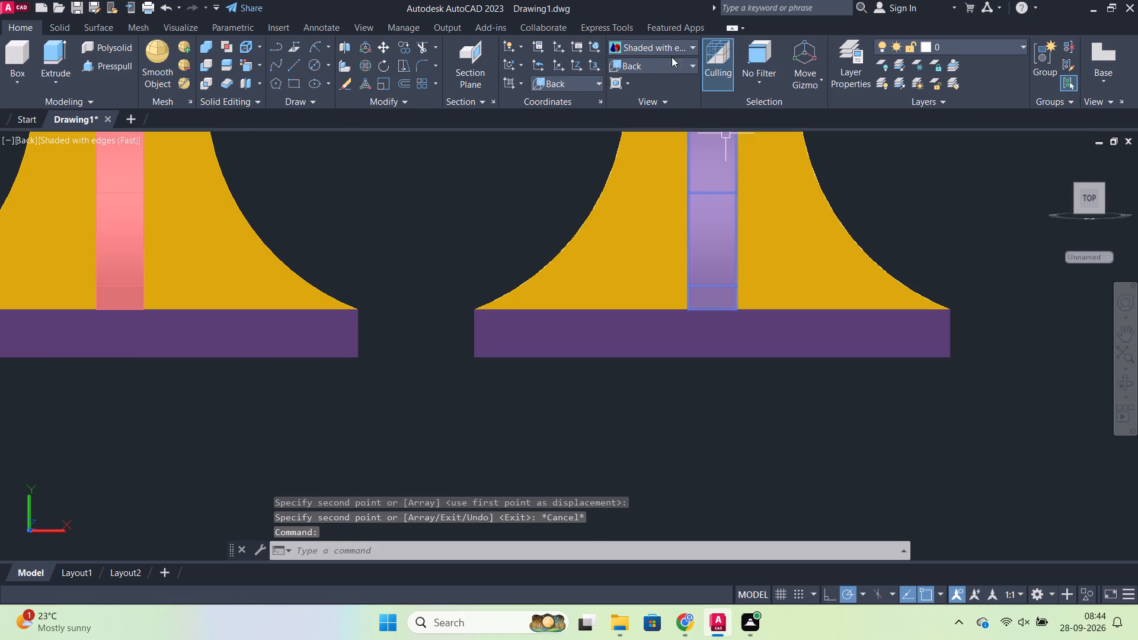
Erase the curved upright, base and slotted top solids of the duplicate part.
{"action": "left_click", "coordinate": [675, 179]}
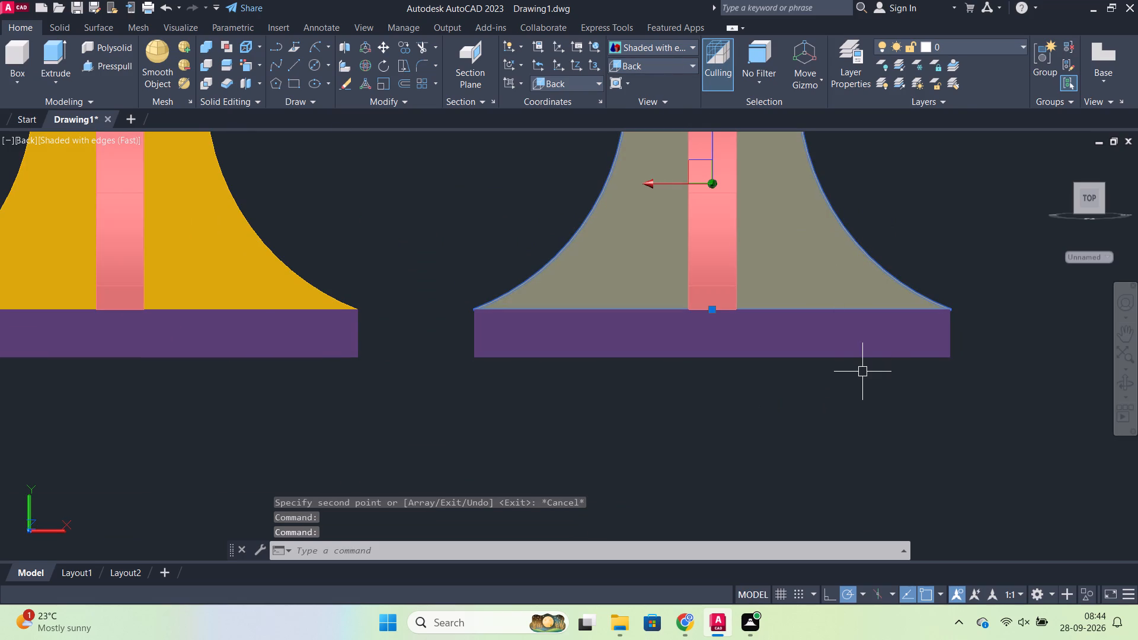
{"action": "key", "text": "e"}
{"action": "key", "text": "Return"}
{"action": "left_click", "coordinate": [806, 327]}
{"action": "key", "text": "Return"}
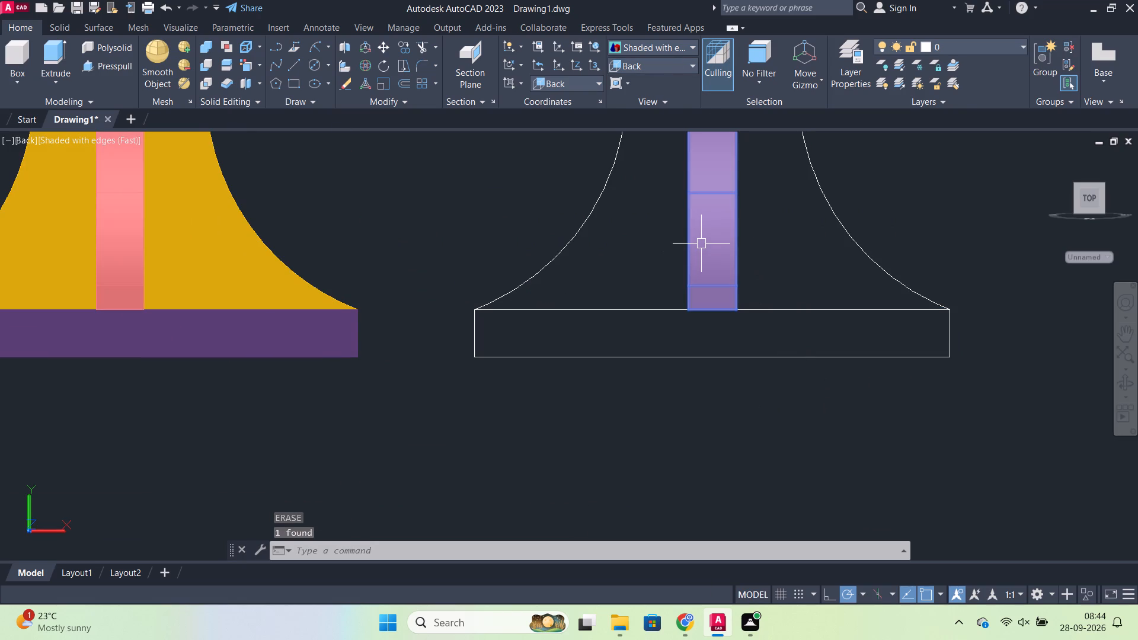
{"action": "middle_click_drag", "start_coordinate": [752, 245], "coordinate": [614, 396]}
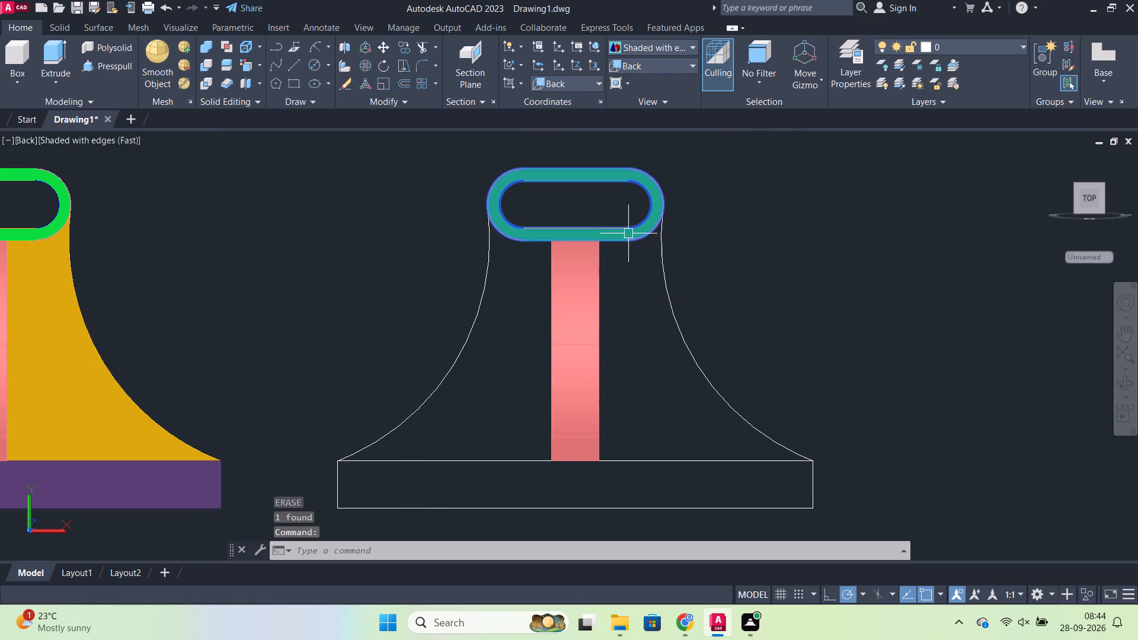
{"action": "left_click", "coordinate": [628, 233]}
{"action": "key", "text": "e"}
{"action": "key", "text": "Return"}
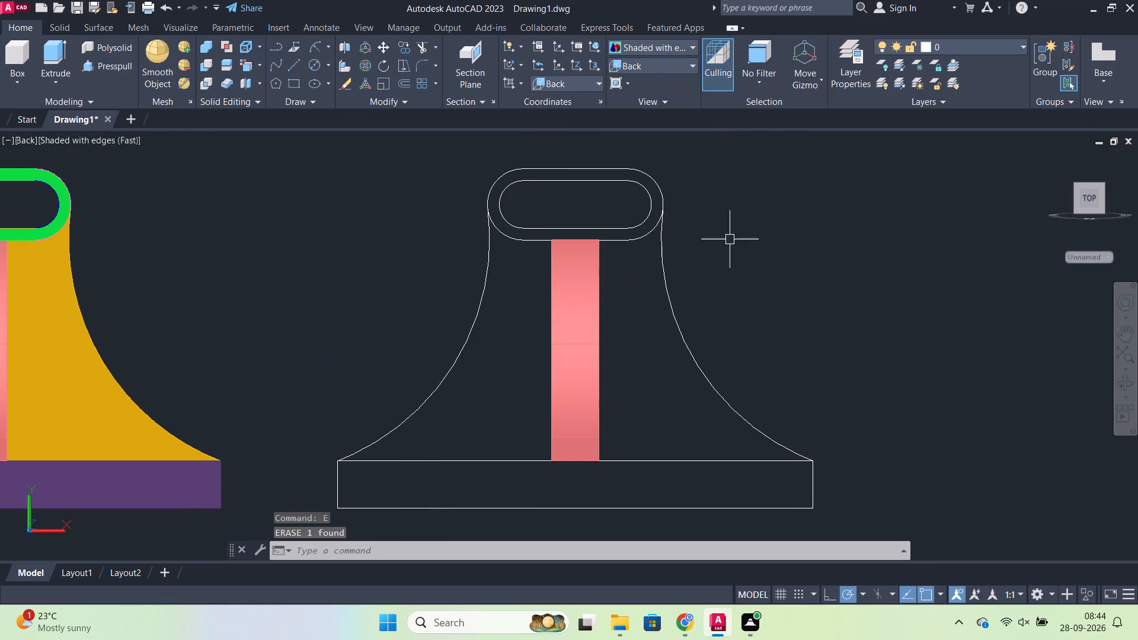
Erase the rib solid of the duplicate part.
{"action": "middle_click_drag", "start_coordinate": [765, 306], "coordinate": [827, 321], "text": "shift"}
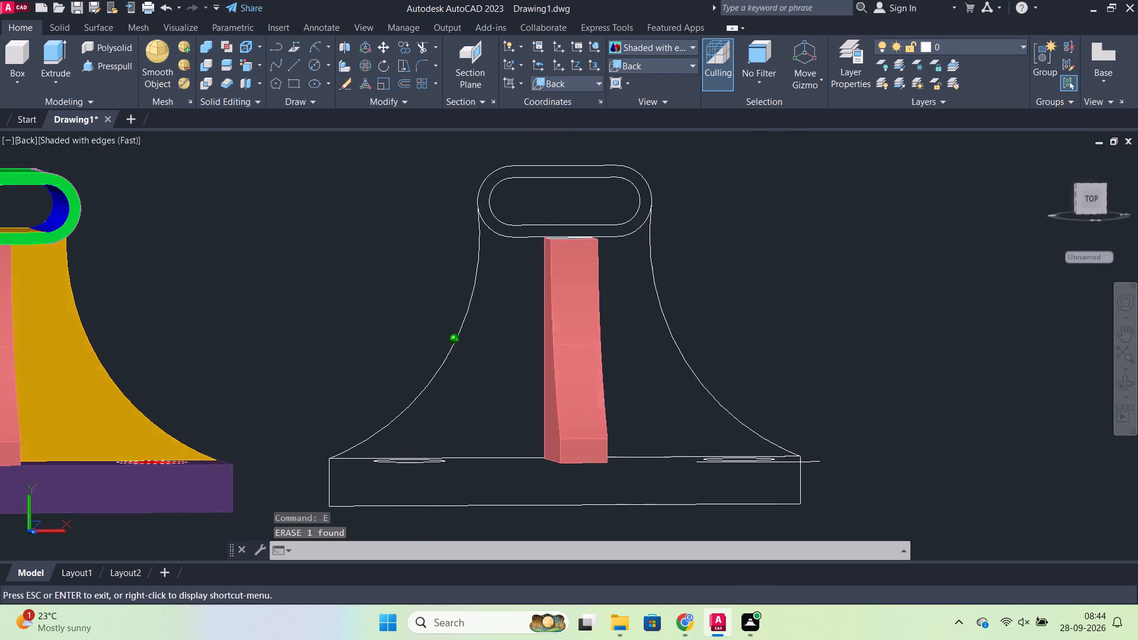
{"action": "middle_click_drag", "start_coordinate": [827, 321], "coordinate": [704, 434], "text": "shift"}
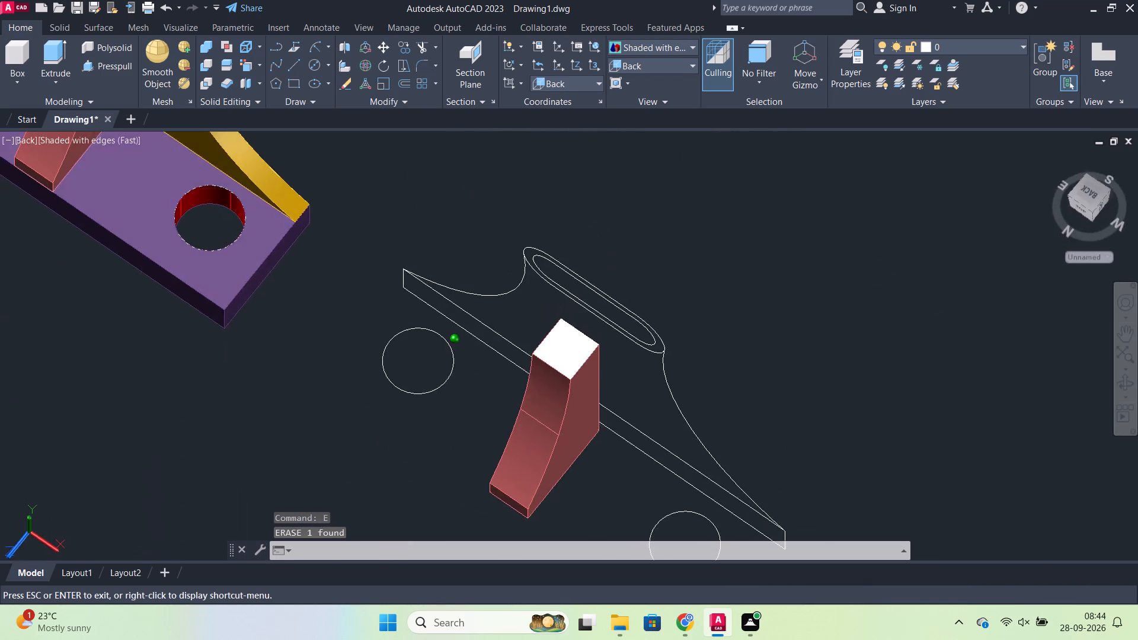
{"action": "middle_click_drag", "start_coordinate": [704, 434], "coordinate": [826, 404], "text": "shift"}
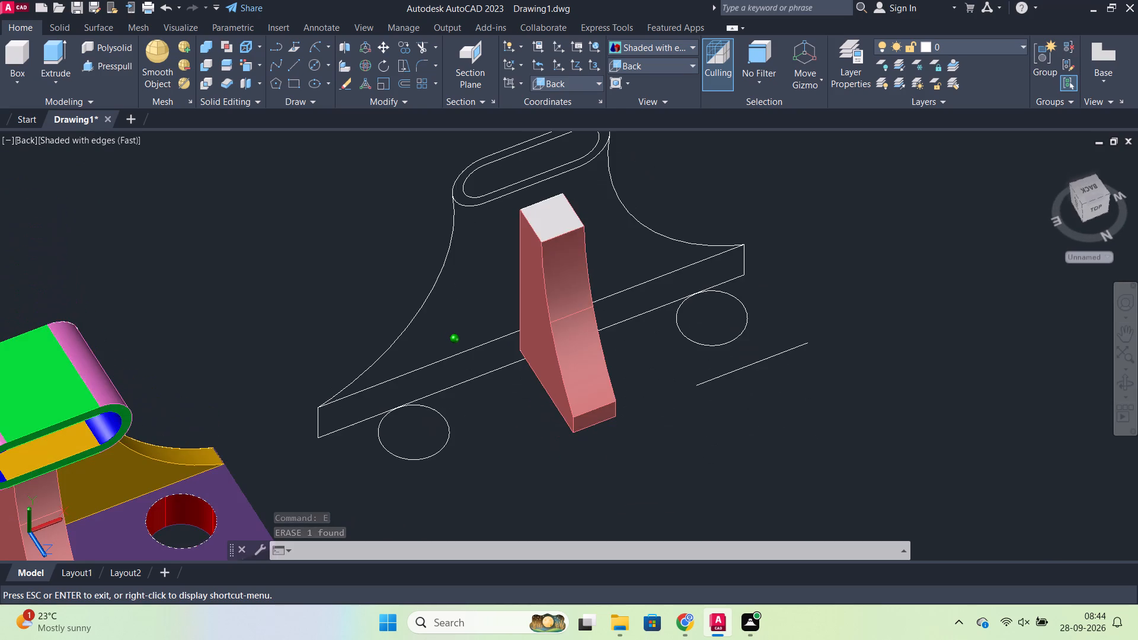
{"action": "middle_click_drag", "start_coordinate": [826, 404], "coordinate": [660, 332], "text": "shift"}
{"action": "left_click", "coordinate": [531, 389]}
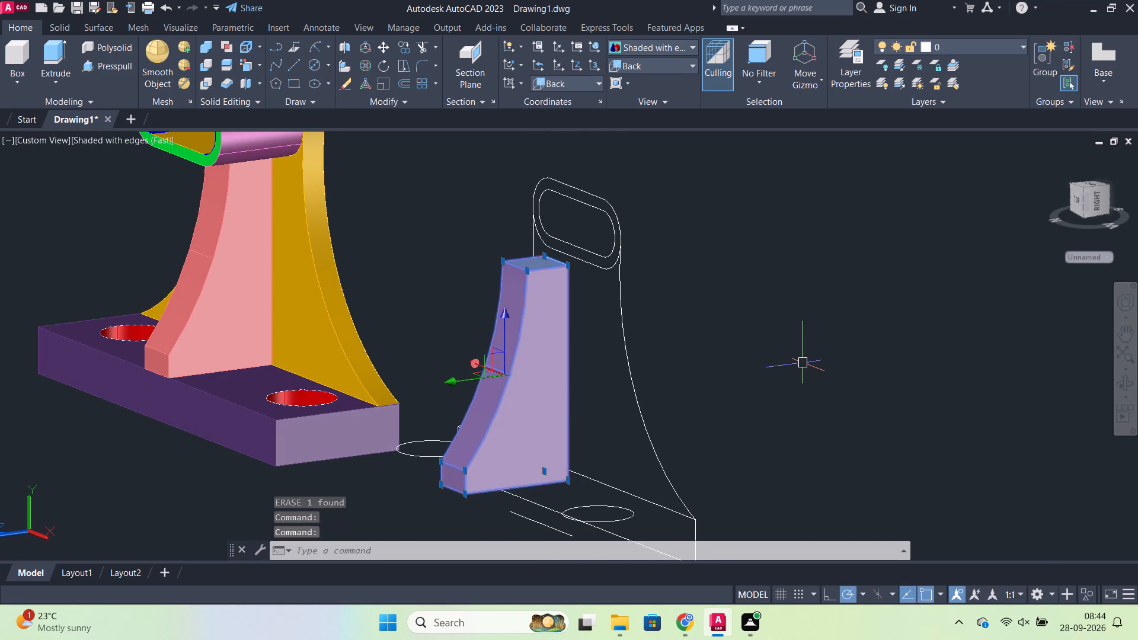
{"action": "key", "text": "e"}
{"action": "key", "text": "Return"}
Erase the duplicate's leftover upright, base and slot outlines, together with its two circles and short line.
{"action": "scroll", "coordinate": [718, 409], "scroll_direction": "down", "scroll_amount": 1}
{"action": "middle_click_drag", "start_coordinate": [731, 409], "coordinate": [773, 335]}
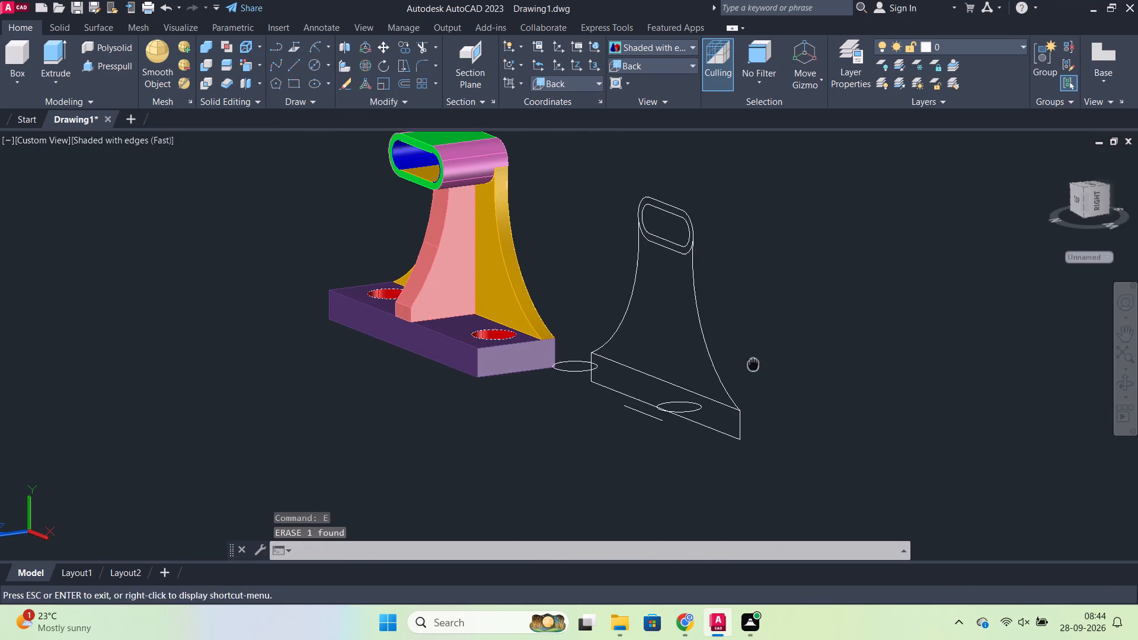
{"action": "middle_click_drag", "start_coordinate": [773, 335], "coordinate": [777, 334]}
{"action": "scroll", "coordinate": [685, 401], "scroll_direction": "up", "scroll_amount": 2}
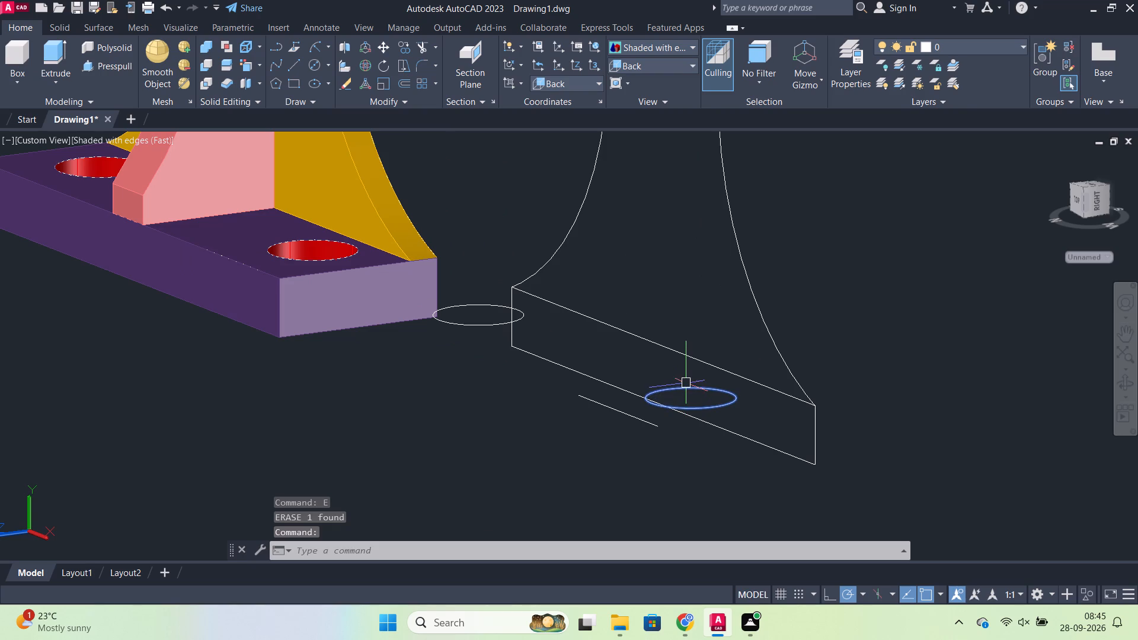
{"action": "scroll", "coordinate": [676, 398], "scroll_direction": "down", "scroll_amount": 2}
{"action": "left_click", "coordinate": [607, 212]}
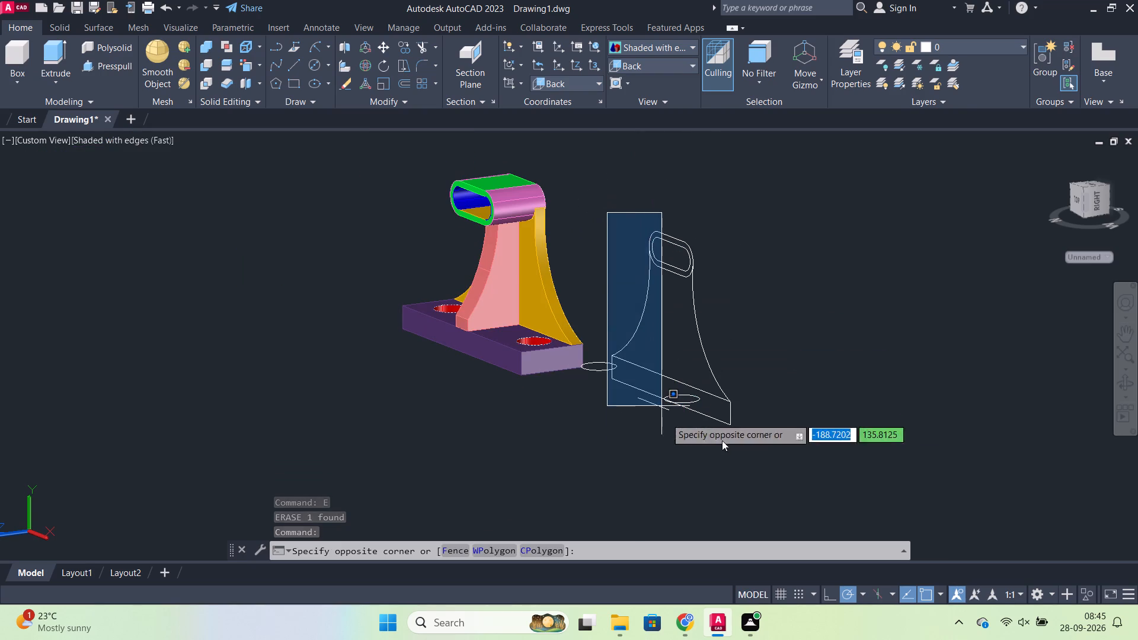
{"action": "left_click", "coordinate": [766, 444]}
{"action": "scroll", "coordinate": [575, 380], "scroll_direction": "up", "scroll_amount": 2}
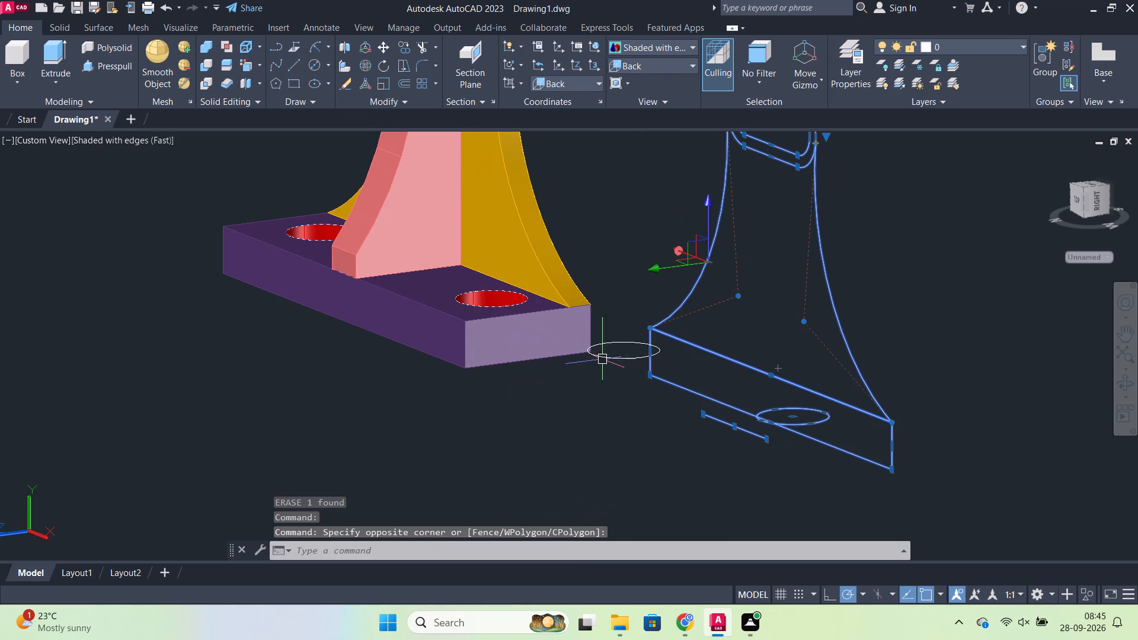
{"action": "left_click", "coordinate": [629, 353]}
{"action": "key", "text": "e"}
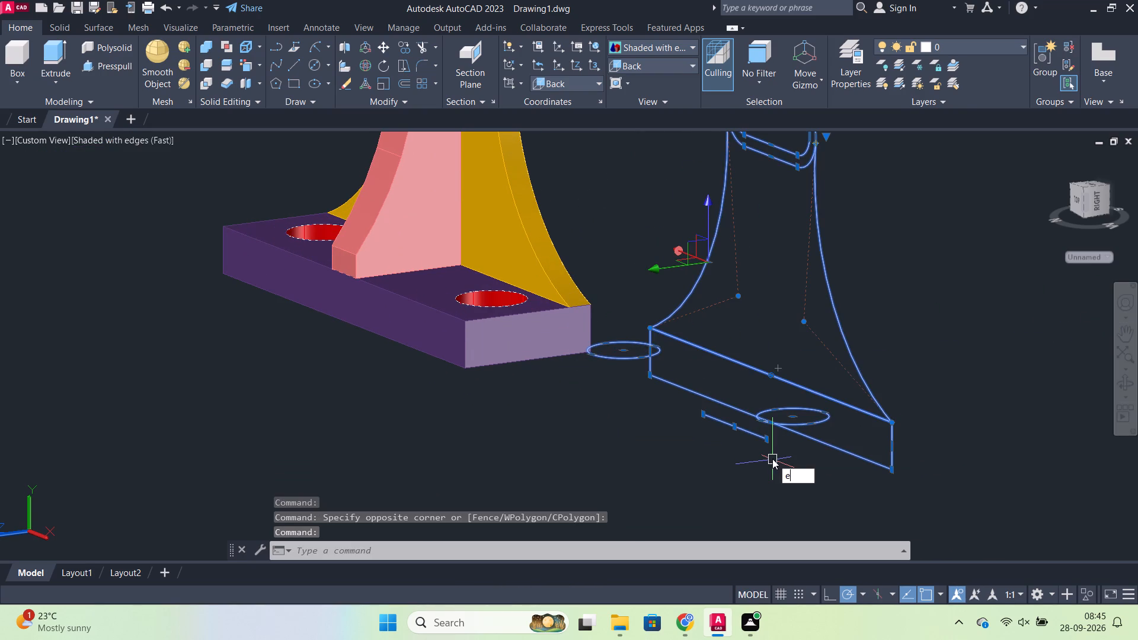
{"action": "key", "text": "Return"}
From the NE Isometric preset view, erase the short stray line beside a hole on the remaining part's base.
{"action": "left_click", "coordinate": [659, 67]}
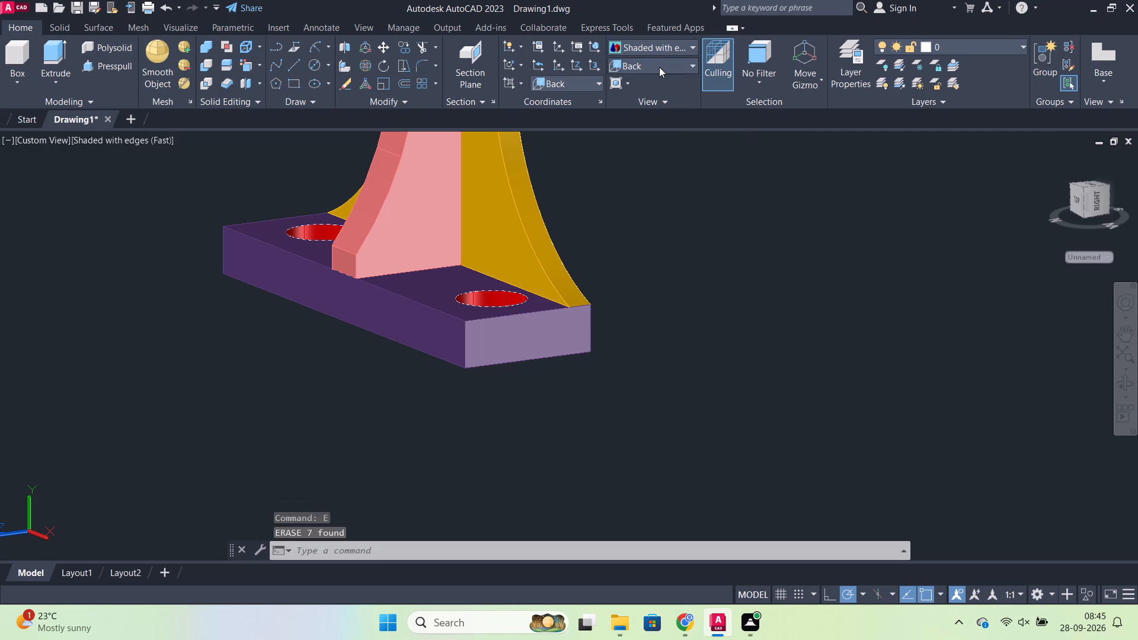
{"action": "left_click", "coordinate": [644, 171]}
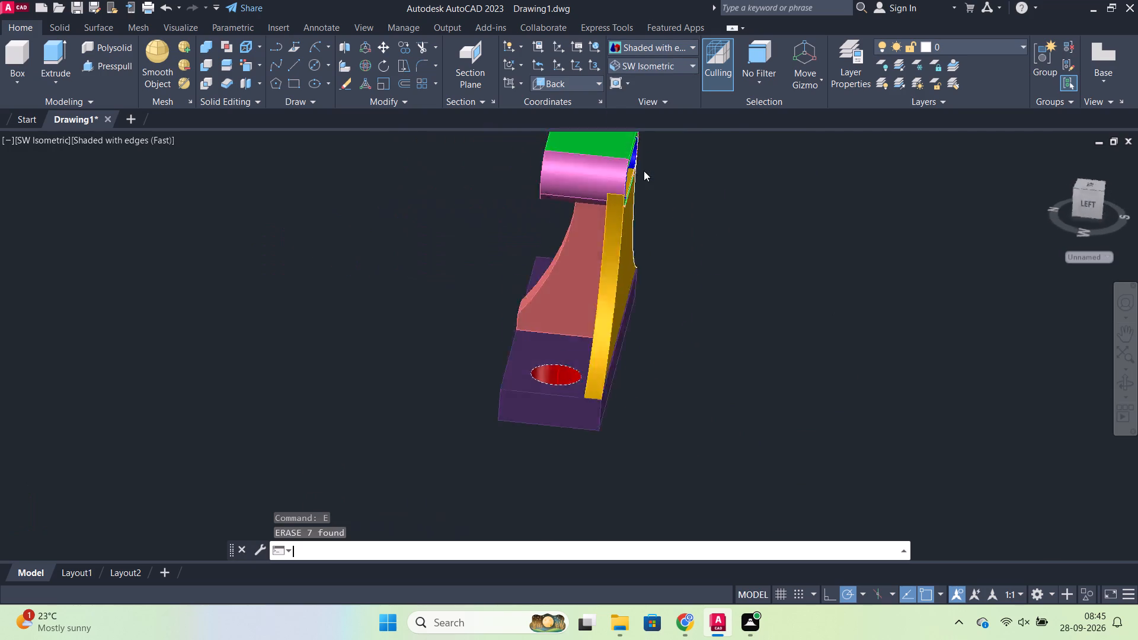
{"action": "left_click", "coordinate": [661, 66]}
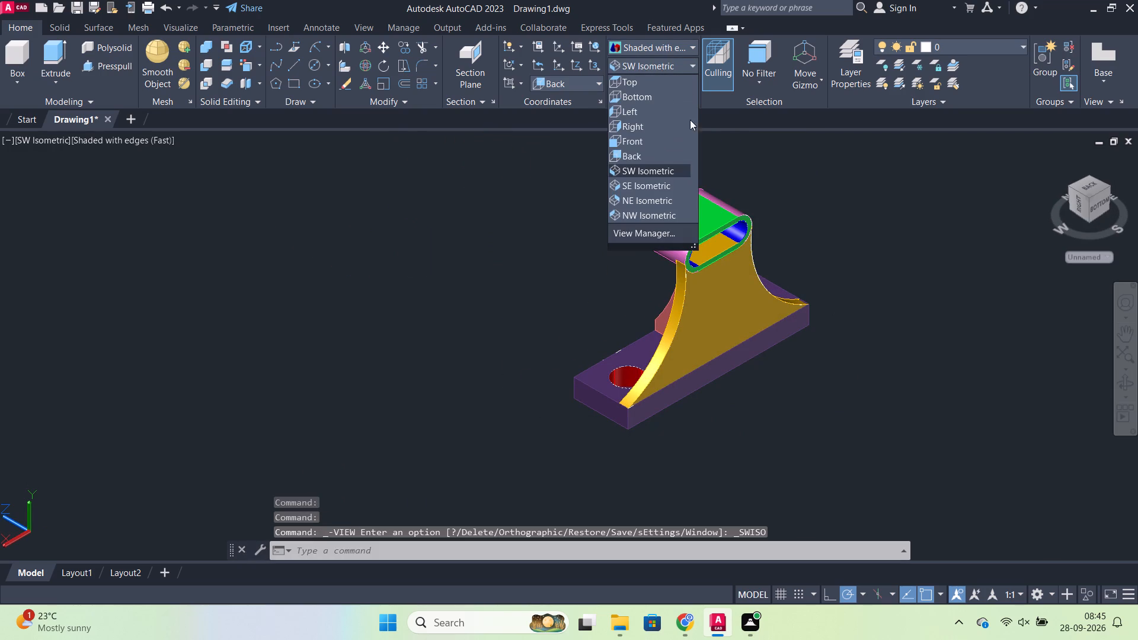
{"action": "left_click", "coordinate": [638, 184]}
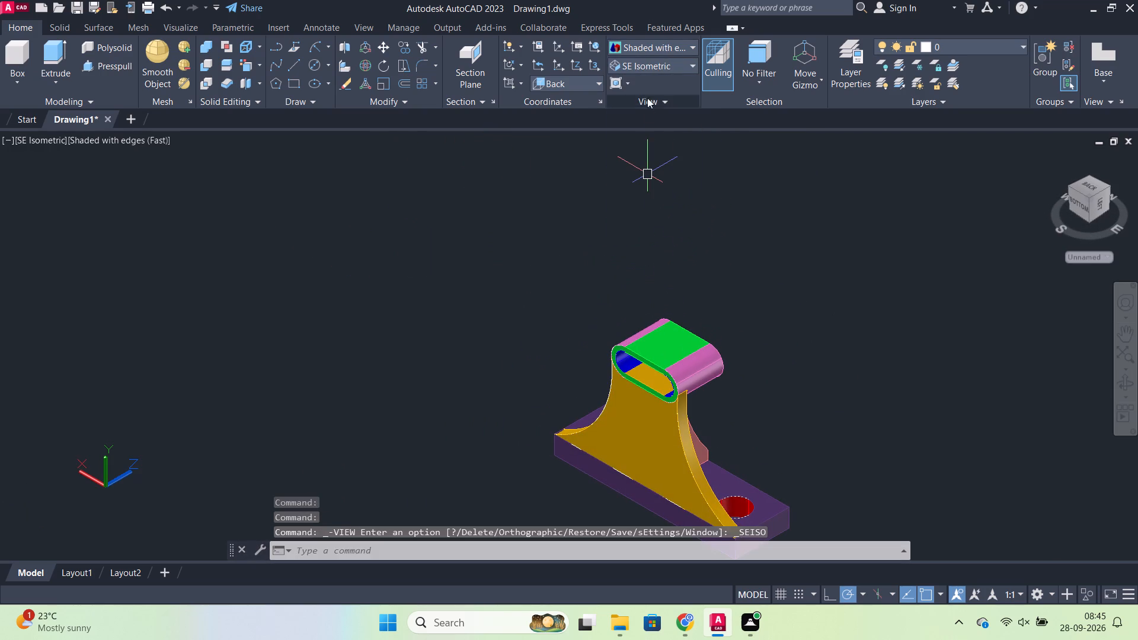
{"action": "left_click", "coordinate": [659, 66]}
{"action": "left_click", "coordinate": [644, 195]}
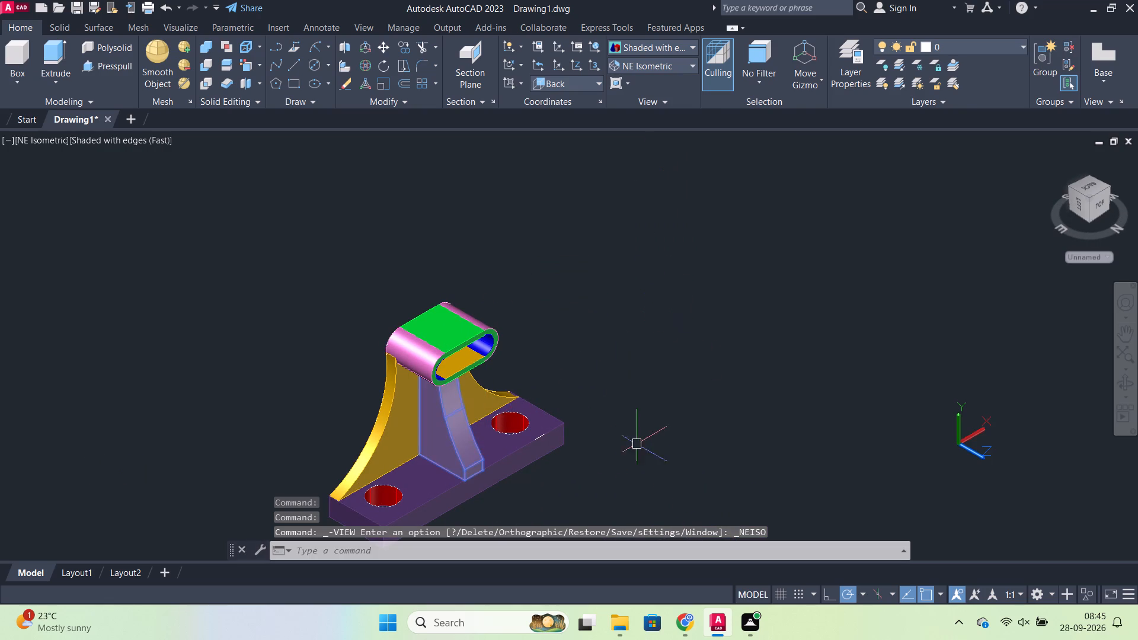
{"action": "left_click", "coordinate": [539, 436]}
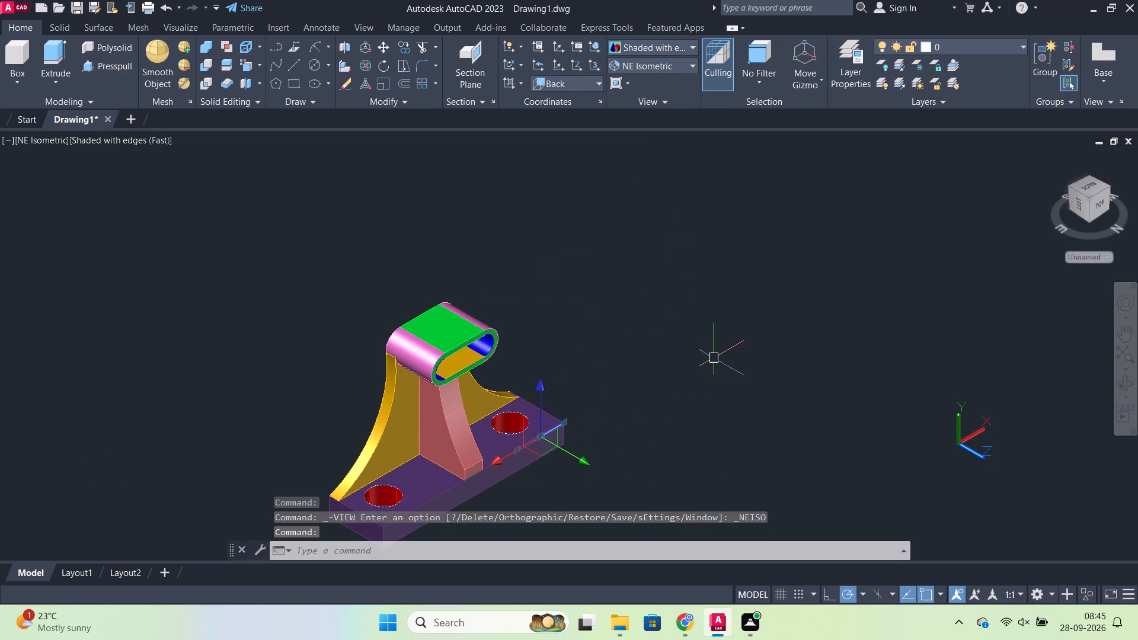
{"action": "key", "text": "e"}
{"action": "key", "text": "Return"}
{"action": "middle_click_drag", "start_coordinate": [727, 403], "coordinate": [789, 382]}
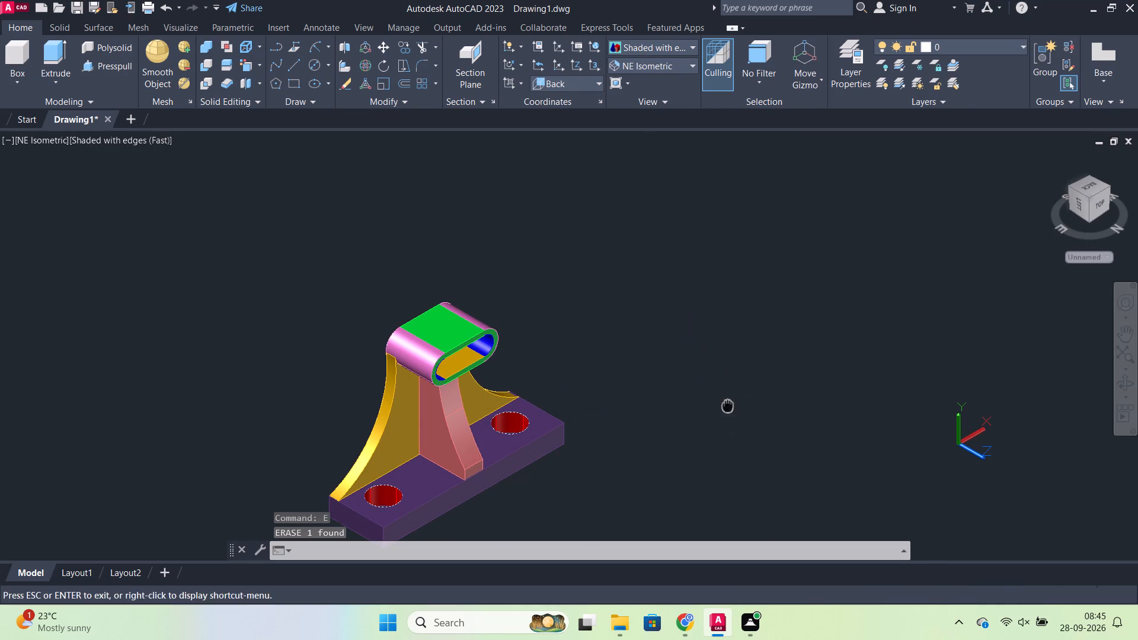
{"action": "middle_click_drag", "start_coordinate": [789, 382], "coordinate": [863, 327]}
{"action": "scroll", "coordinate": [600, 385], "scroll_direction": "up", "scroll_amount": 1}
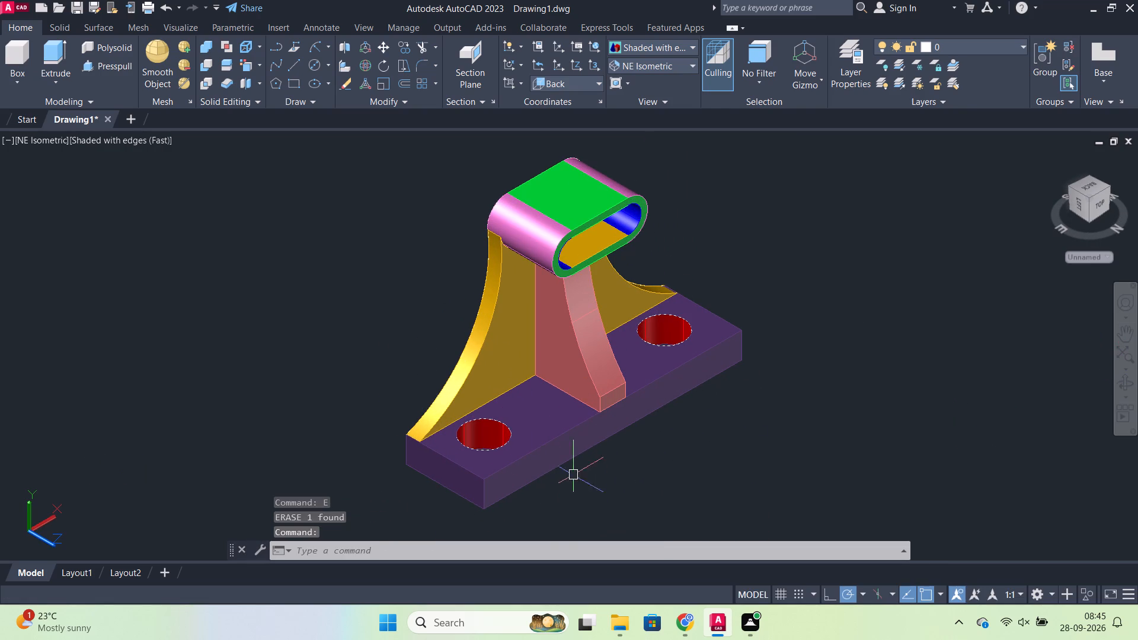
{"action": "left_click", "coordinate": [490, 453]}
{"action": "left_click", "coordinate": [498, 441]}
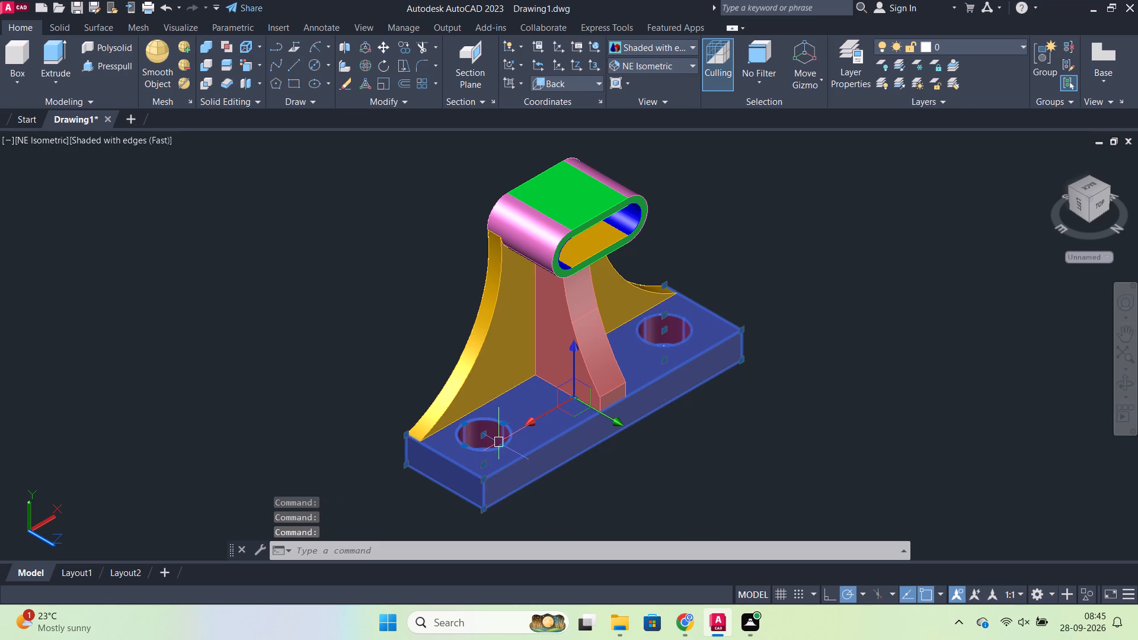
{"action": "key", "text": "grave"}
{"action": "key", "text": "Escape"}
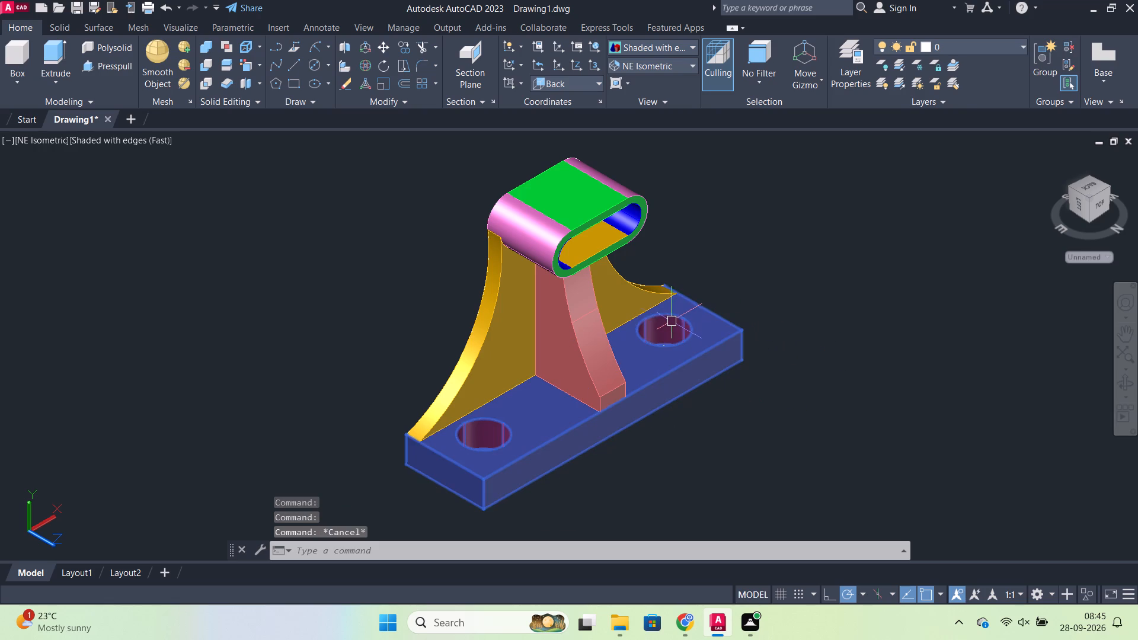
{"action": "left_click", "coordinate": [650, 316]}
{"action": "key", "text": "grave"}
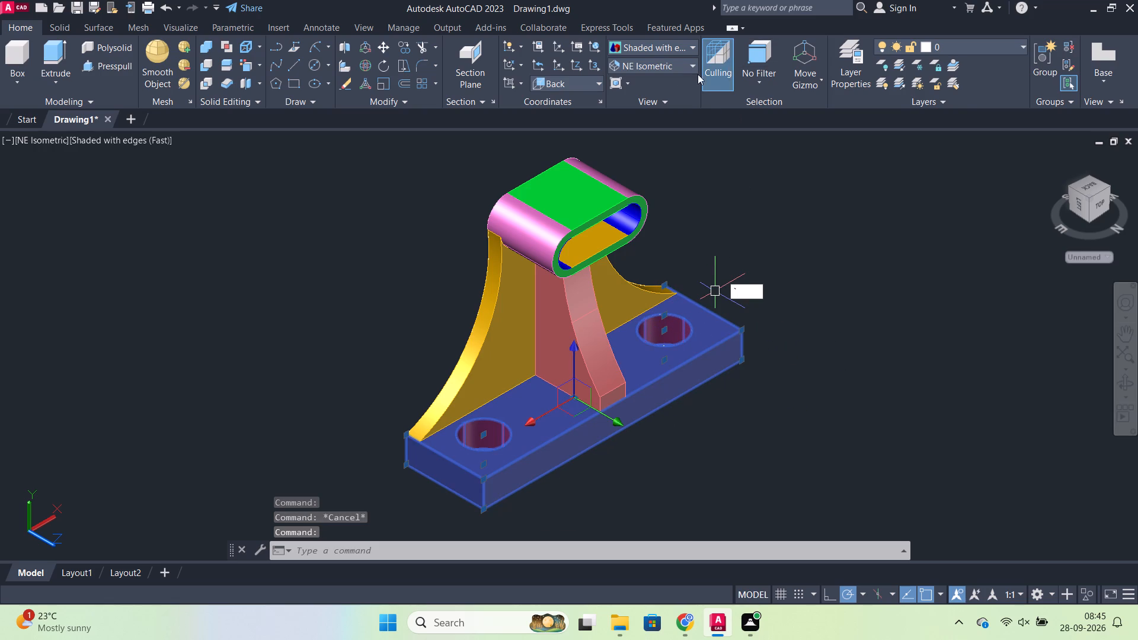
In the 2D Wireframe visual style, erase the two leftover circles at the upper rims of the base holes.
{"action": "left_click", "coordinate": [668, 47]}
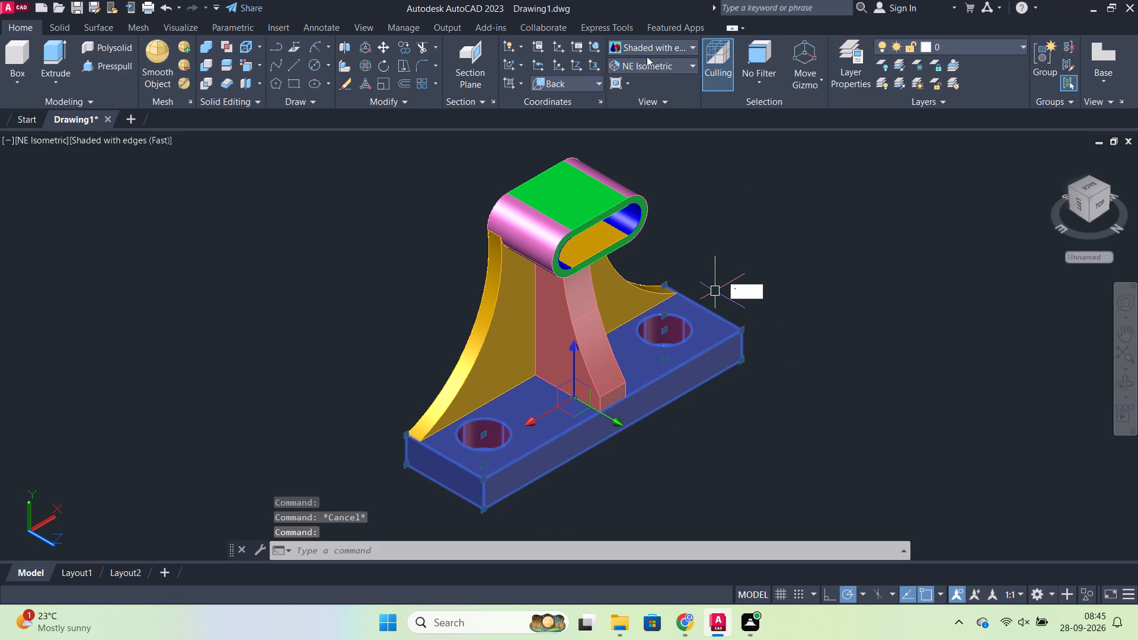
{"action": "left_click", "coordinate": [667, 49]}
{"action": "left_click", "coordinate": [656, 78]}
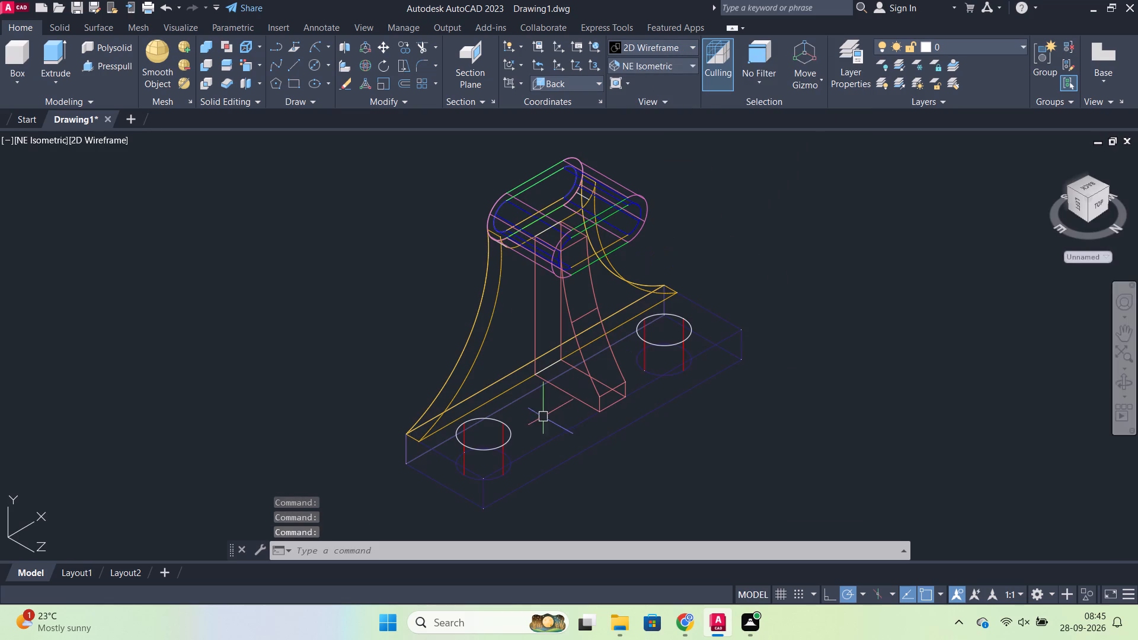
{"action": "left_click", "coordinate": [661, 341]}
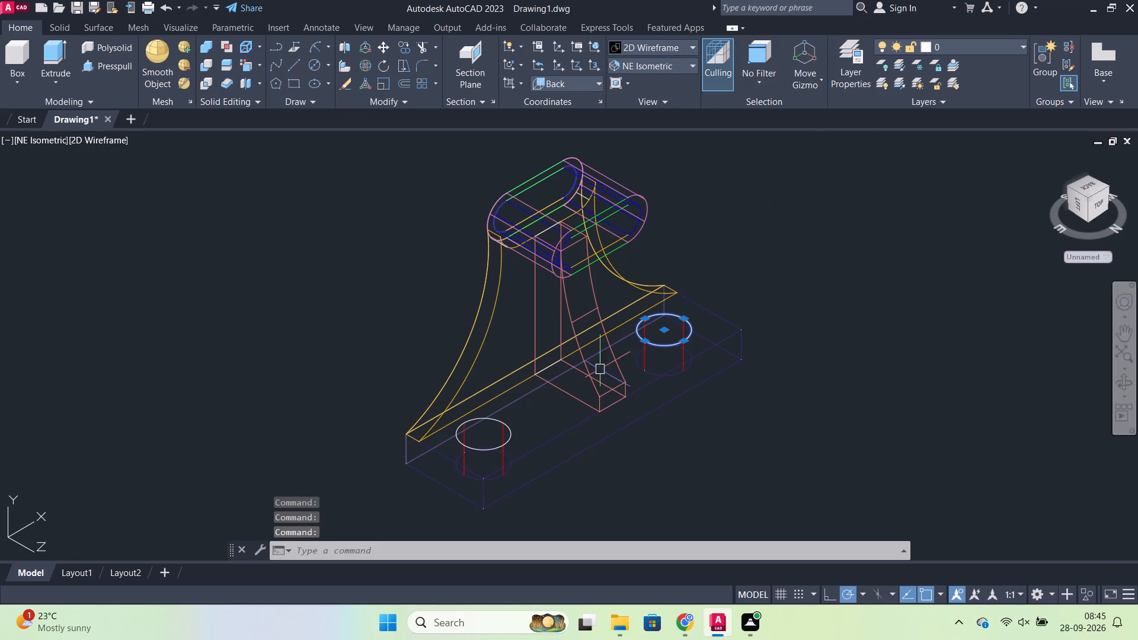
{"action": "left_click", "coordinate": [509, 429]}
{"action": "key", "text": "e"}
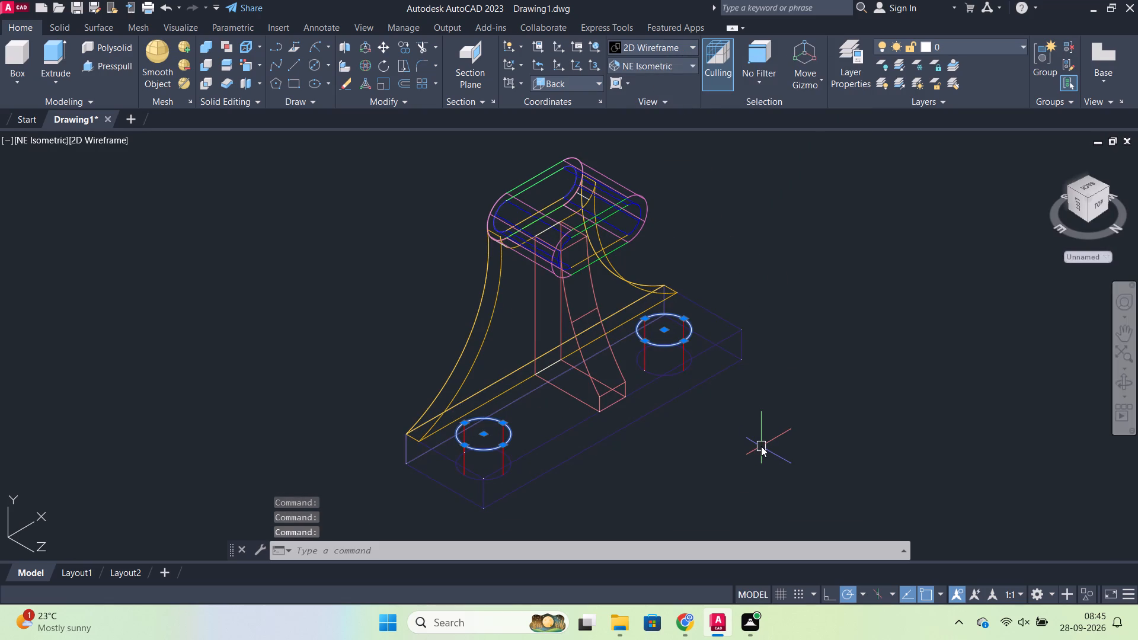
{"action": "key", "text": "Return"}
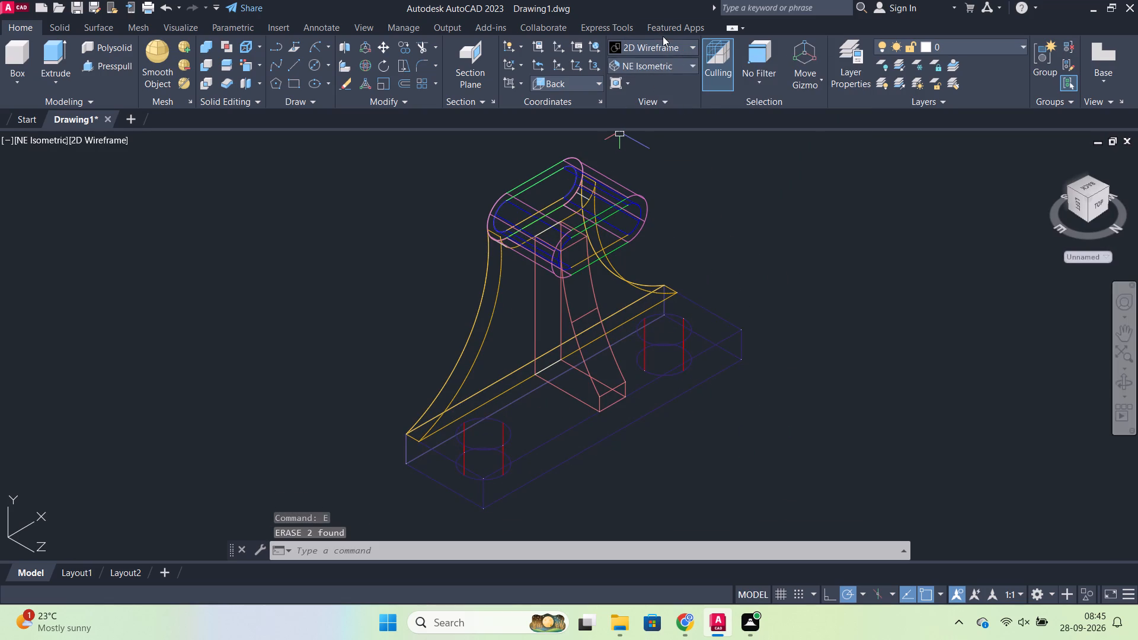
Set the visual style back to Shaded with edges.
{"action": "left_click", "coordinate": [683, 49]}
{"action": "left_click", "coordinate": [632, 86]}
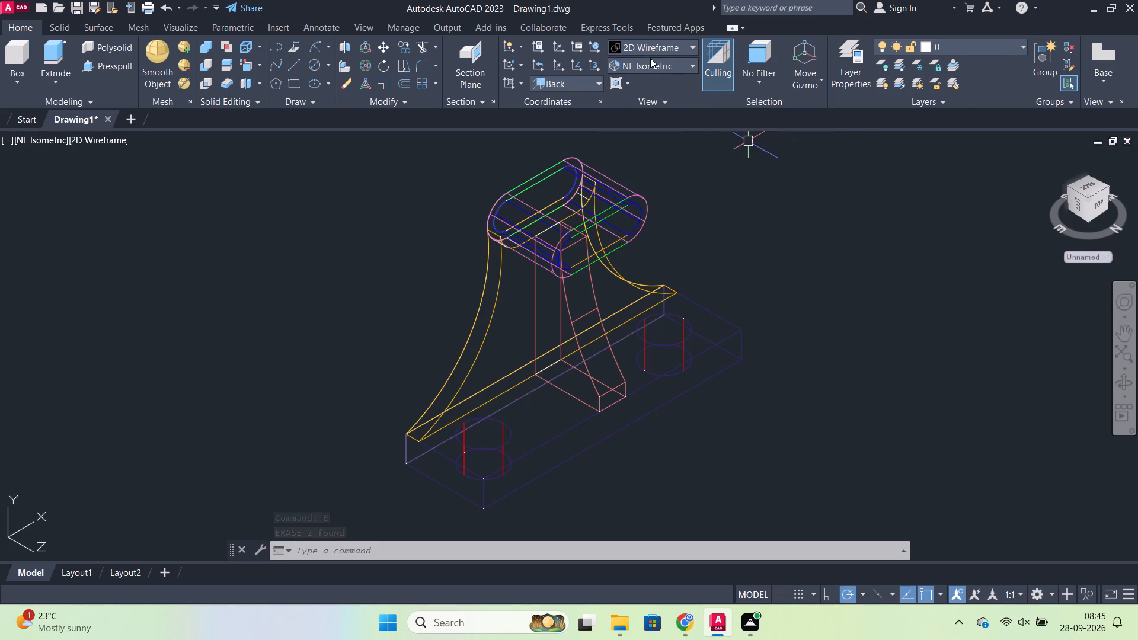
{"action": "left_click", "coordinate": [650, 44]}
{"action": "left_click", "coordinate": [755, 136]}
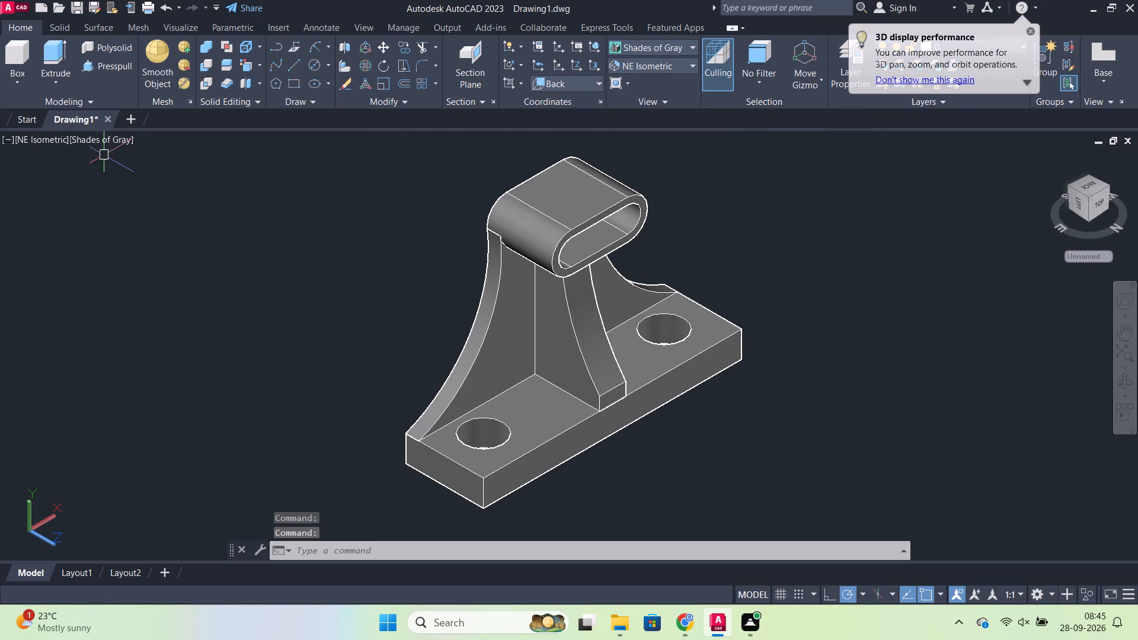
{"action": "left_click", "coordinate": [127, 144]}
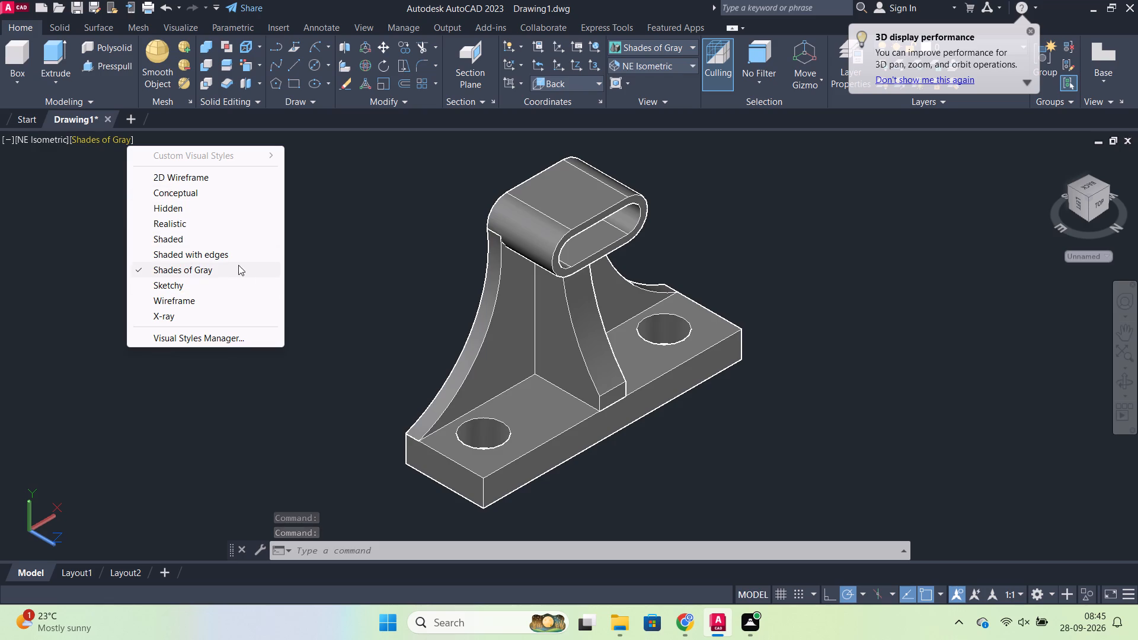
{"action": "left_click", "coordinate": [231, 254]}
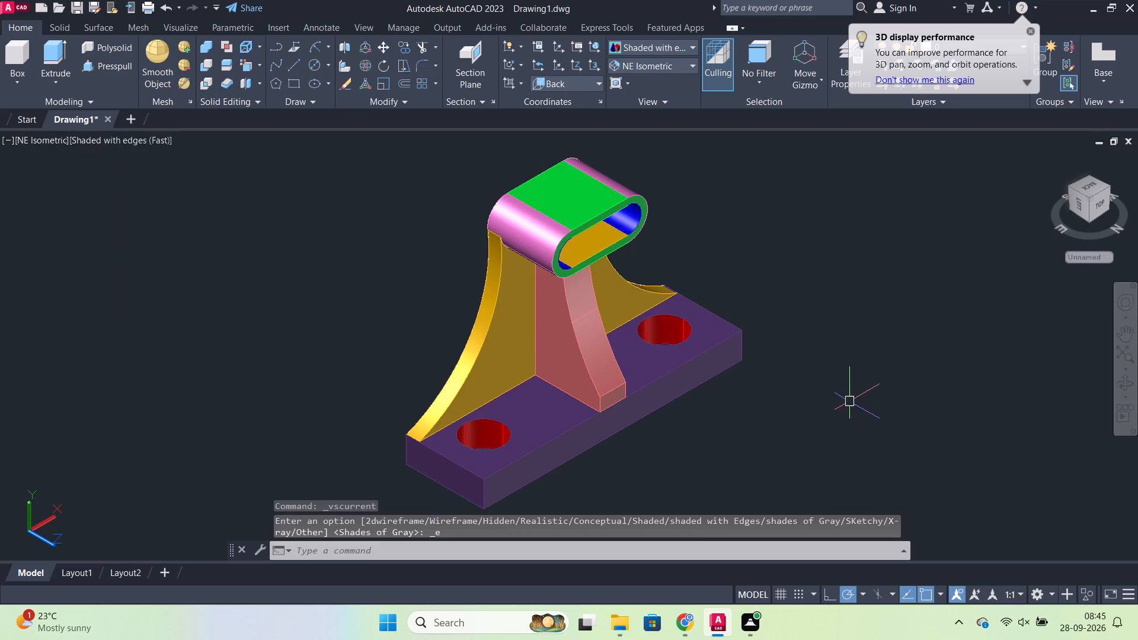
{"action": "key", "text": "Escape"}
Examine the part from several angles in Shaded with edges and 2D Wireframe, checking the slotted top and rib for leftover geometry.
{"action": "middle_click_drag", "start_coordinate": [865, 393], "coordinate": [1035, 377], "text": "shift"}
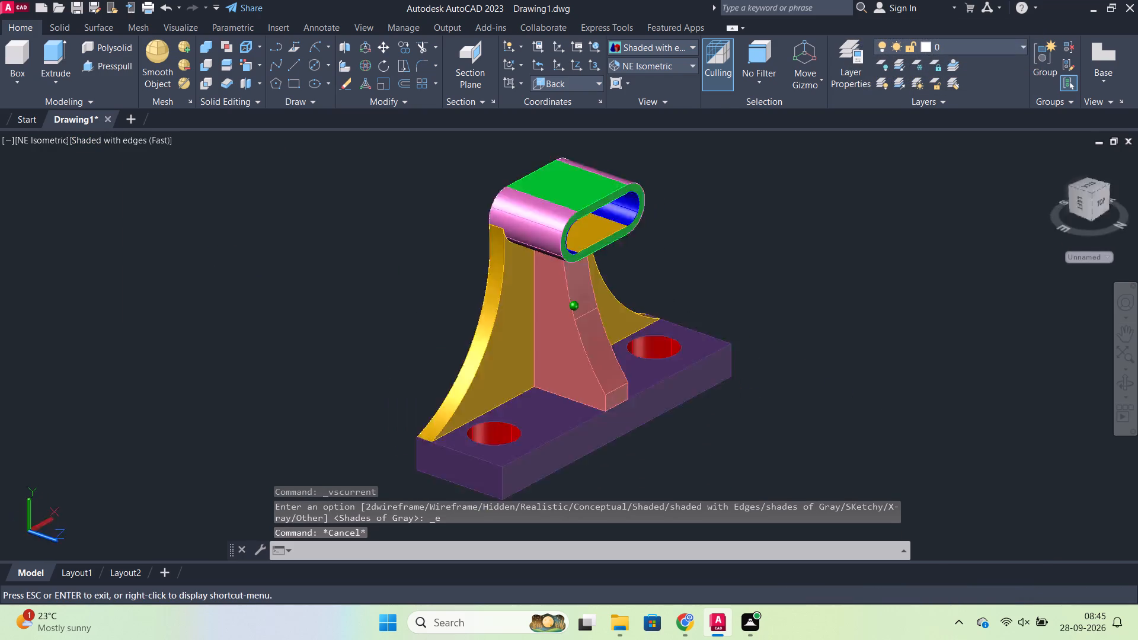
{"action": "middle_click_drag", "start_coordinate": [1035, 377], "coordinate": [779, 408], "text": "shift"}
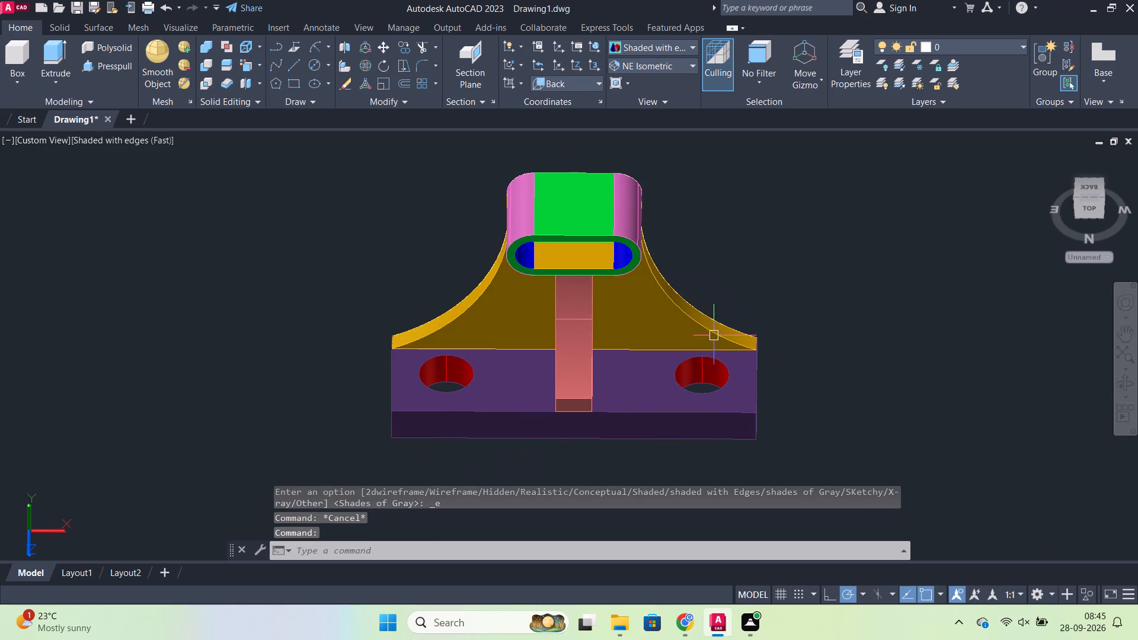
{"action": "left_click", "coordinate": [679, 303]}
{"action": "key", "text": "Escape"}
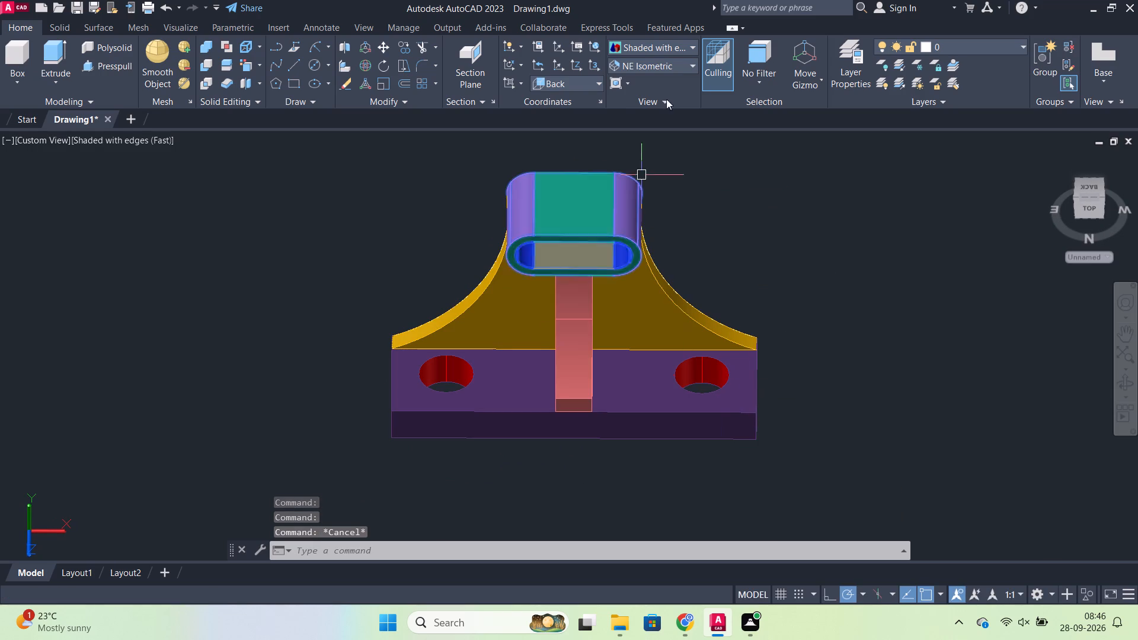
{"action": "left_click", "coordinate": [651, 42]}
{"action": "left_click", "coordinate": [639, 78]}
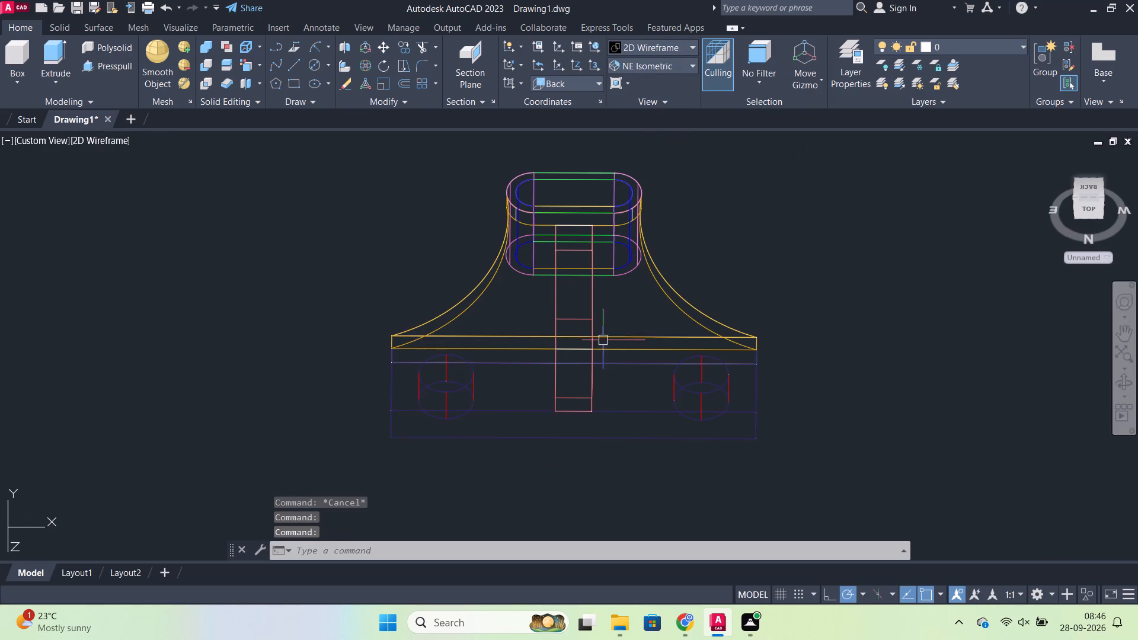
{"action": "middle_click_drag", "start_coordinate": [779, 289], "coordinate": [826, 281], "text": "shift"}
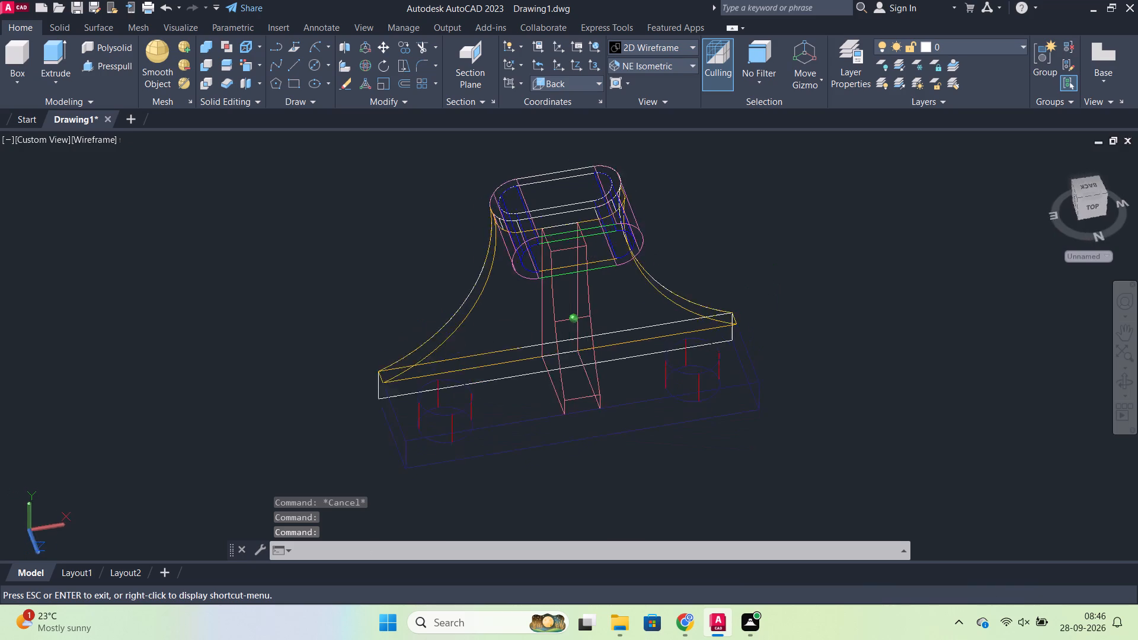
{"action": "middle_click_drag", "start_coordinate": [826, 281], "coordinate": [924, 238], "text": "shift"}
{"action": "scroll", "coordinate": [610, 331], "scroll_direction": "up", "scroll_amount": 1}
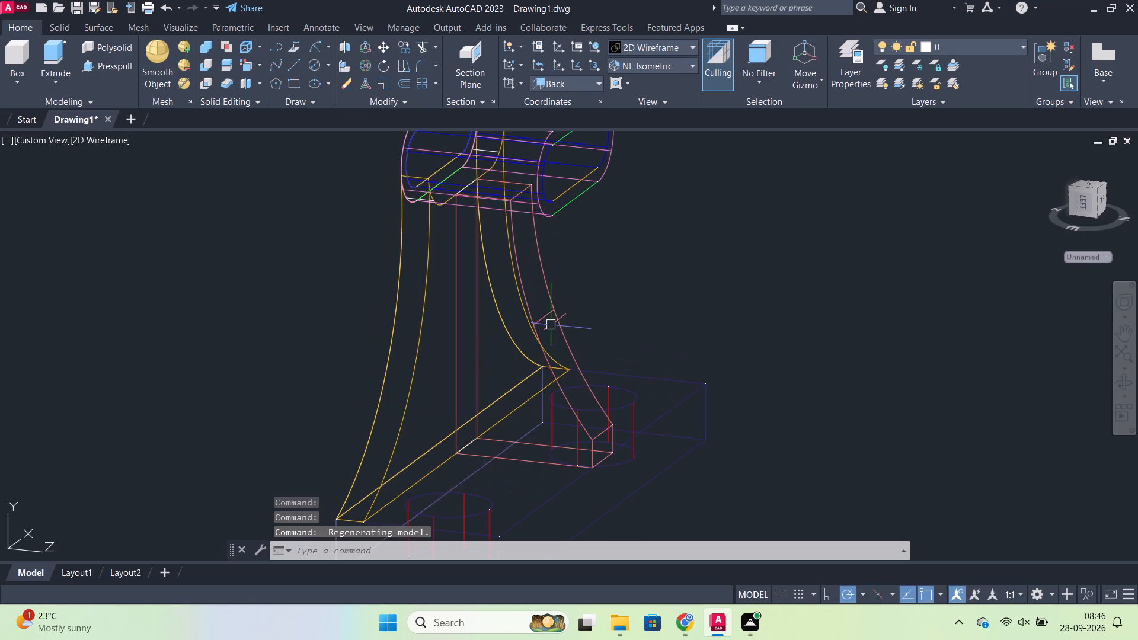
{"action": "left_click", "coordinate": [547, 314]}
{"action": "key", "text": "Escape"}
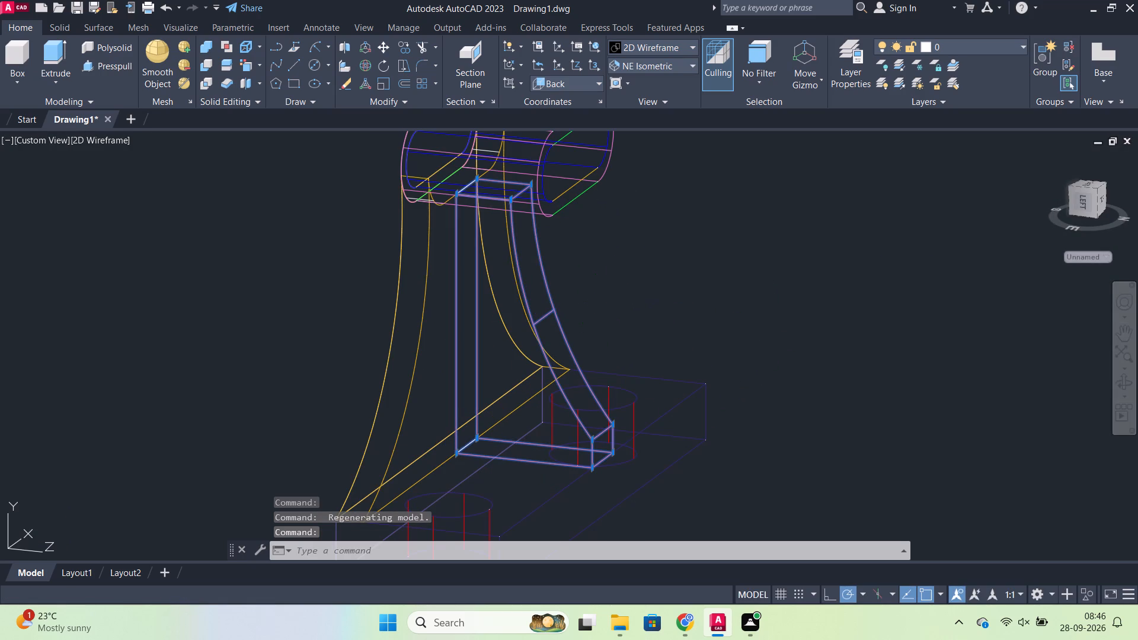
{"action": "scroll", "coordinate": [492, 354], "scroll_direction": "down", "scroll_amount": 2}
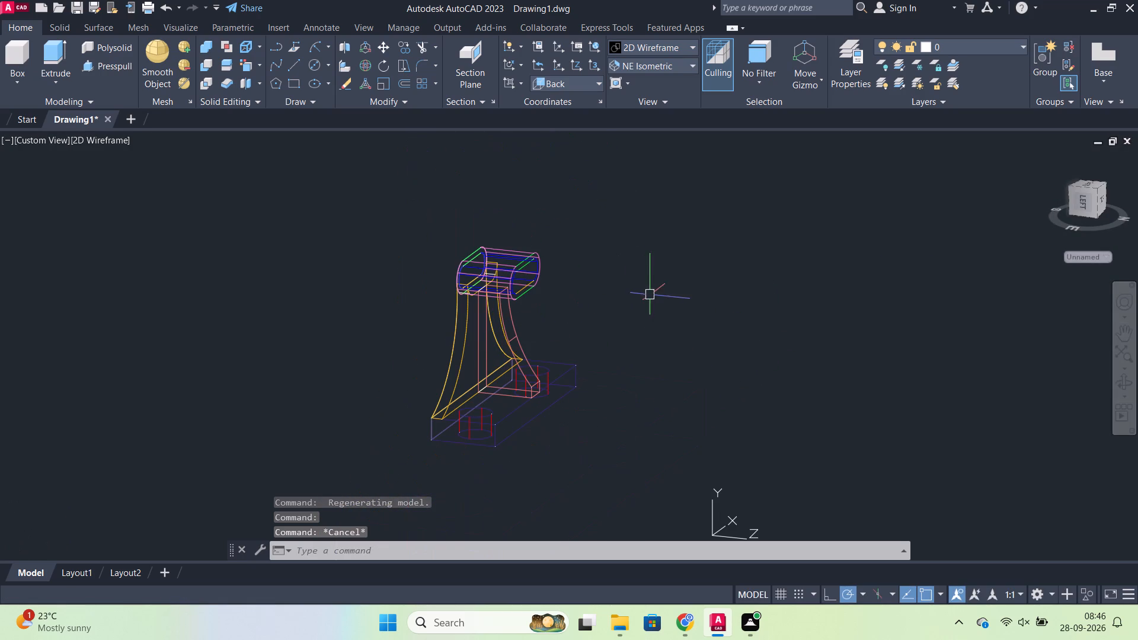
Set the visual style to Shaded with edges.
{"action": "left_click", "coordinate": [651, 46]}
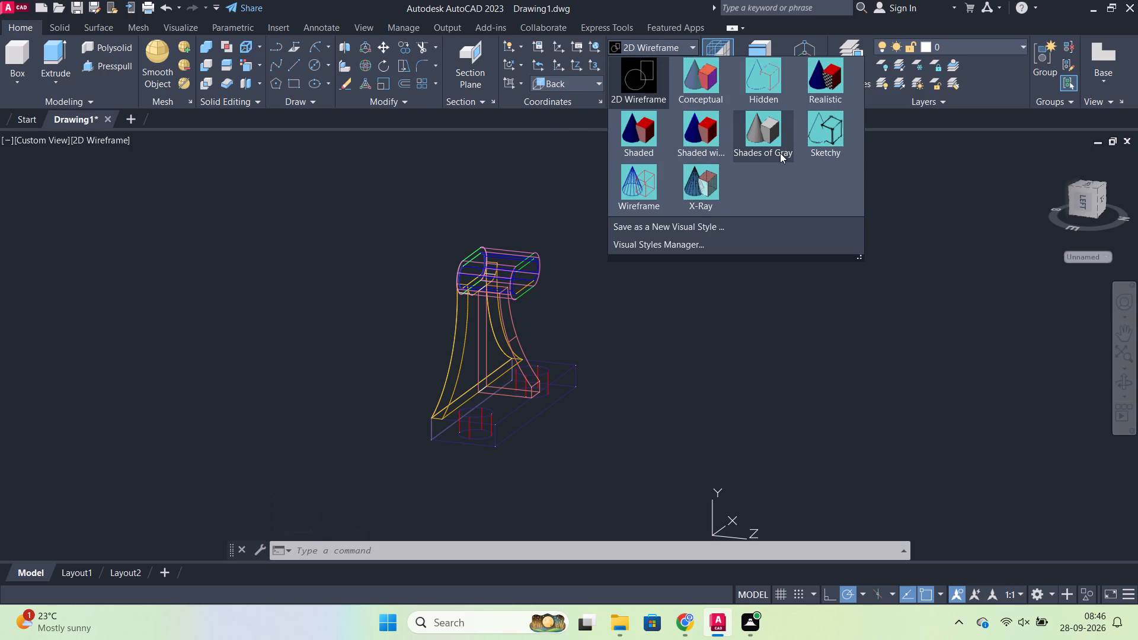
{"action": "left_click", "coordinate": [122, 144]}
{"action": "left_click", "coordinate": [119, 137]}
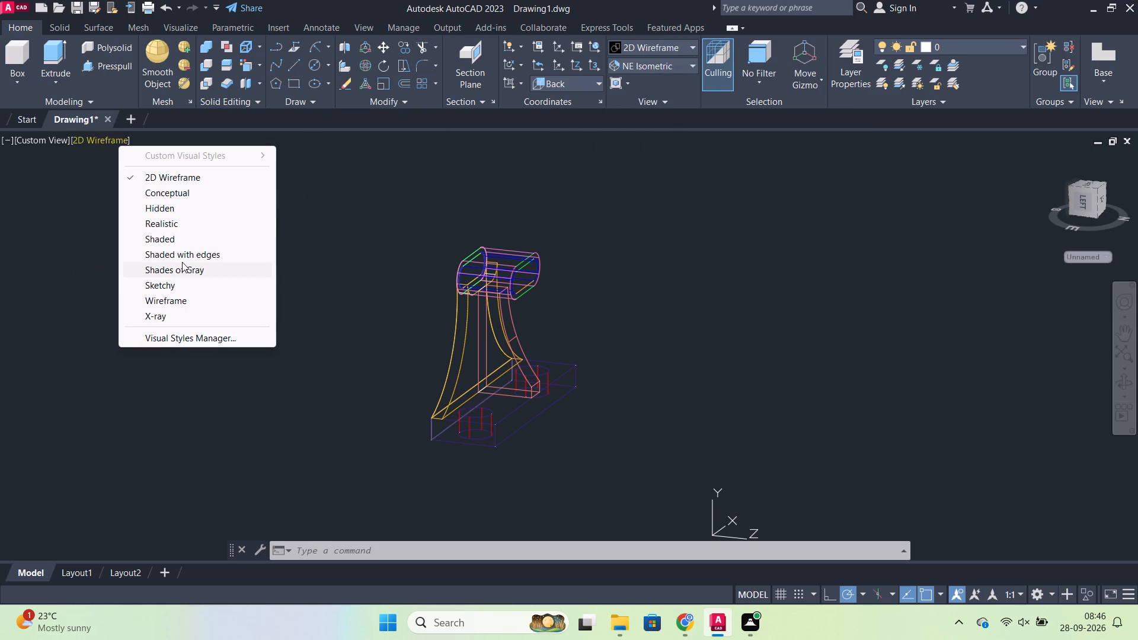
{"action": "left_click", "coordinate": [229, 252]}
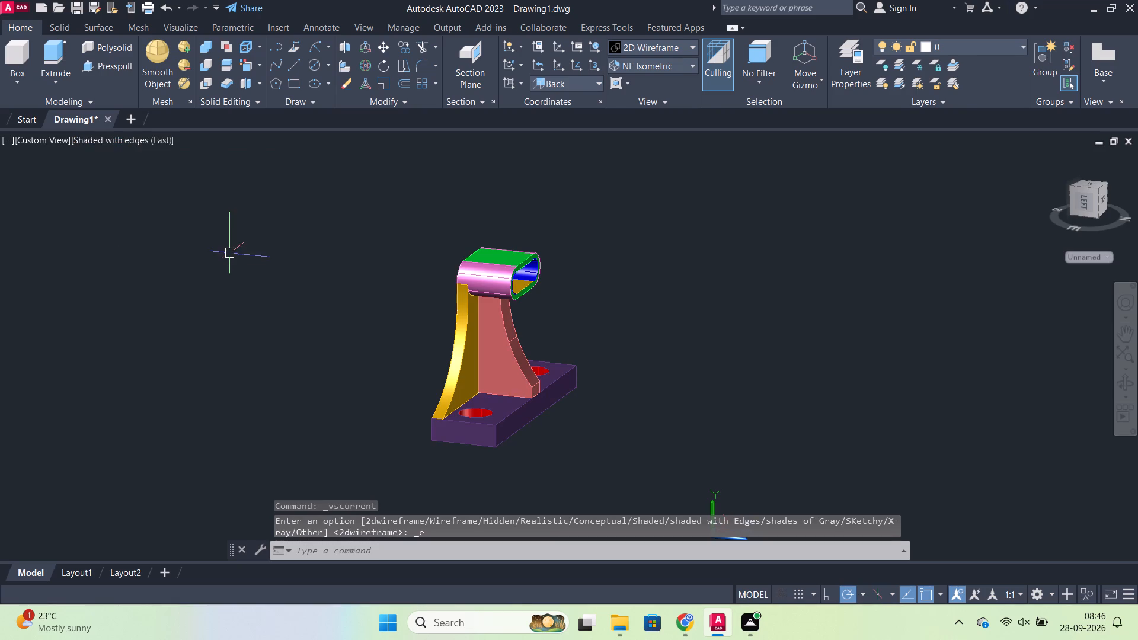
Colour the base's long vertical side face on the rib side orange, using index colour 30.
{"action": "scroll", "coordinate": [618, 373], "scroll_direction": "up", "scroll_amount": 1}
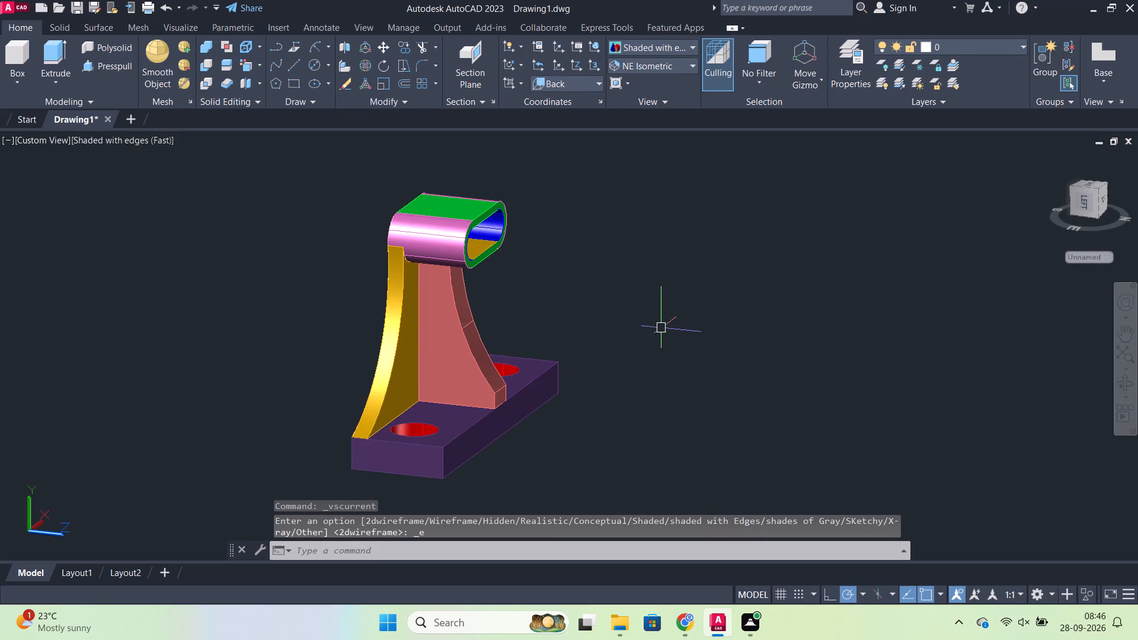
{"action": "middle_click_drag", "start_coordinate": [660, 330], "coordinate": [603, 356], "text": "shift"}
{"action": "scroll", "coordinate": [603, 384], "scroll_direction": "up", "scroll_amount": 1}
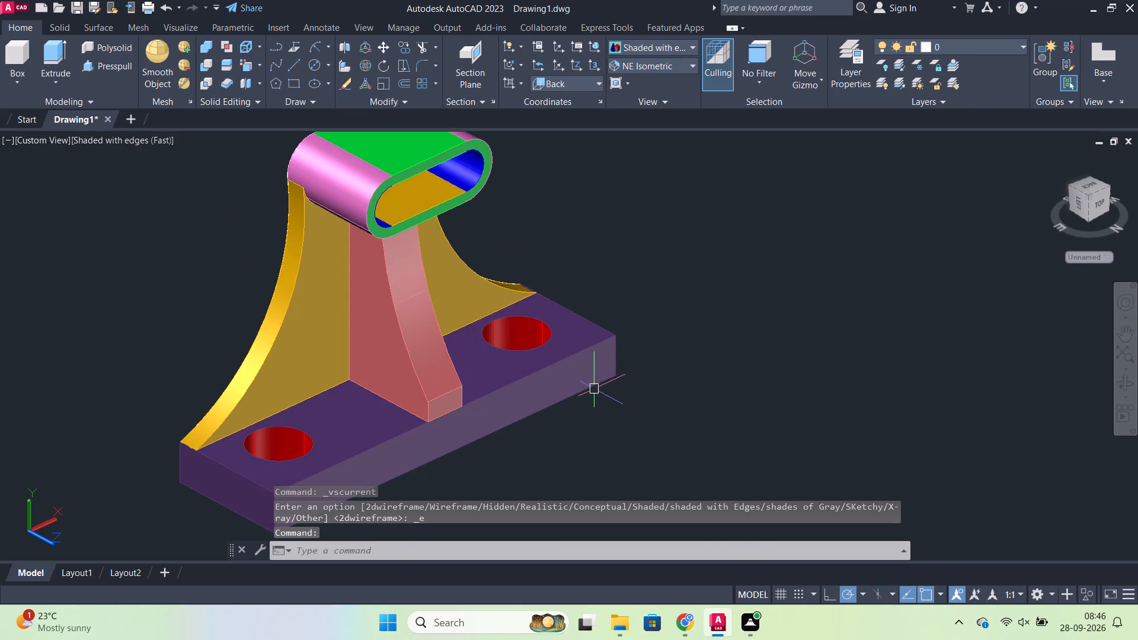
{"action": "scroll", "coordinate": [593, 388], "scroll_direction": "down", "scroll_amount": 1}
{"action": "middle_click_drag", "start_coordinate": [638, 314], "coordinate": [433, 281], "text": "shift"}
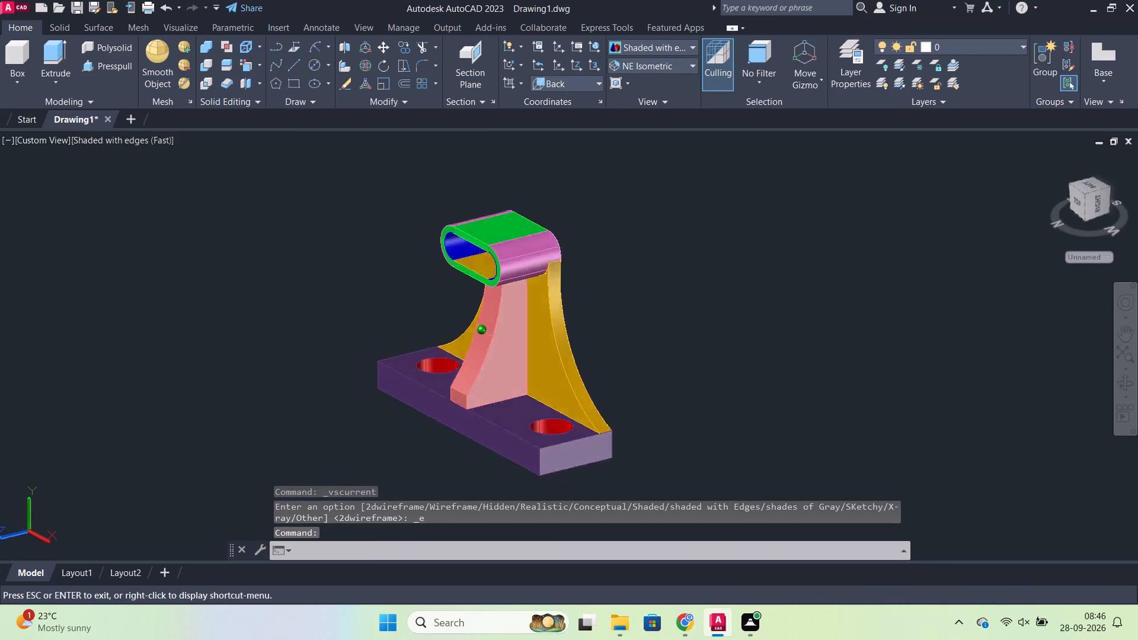
{"action": "middle_click_drag", "start_coordinate": [433, 281], "coordinate": [628, 325], "text": "shift"}
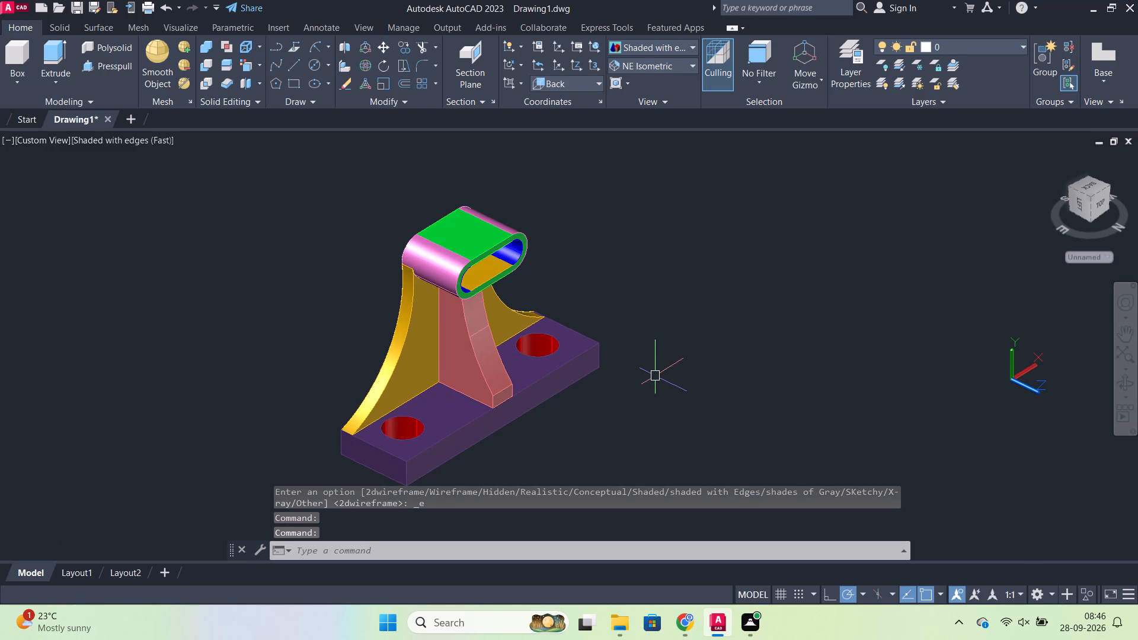
{"action": "middle_click_drag", "start_coordinate": [561, 413], "coordinate": [580, 345]}
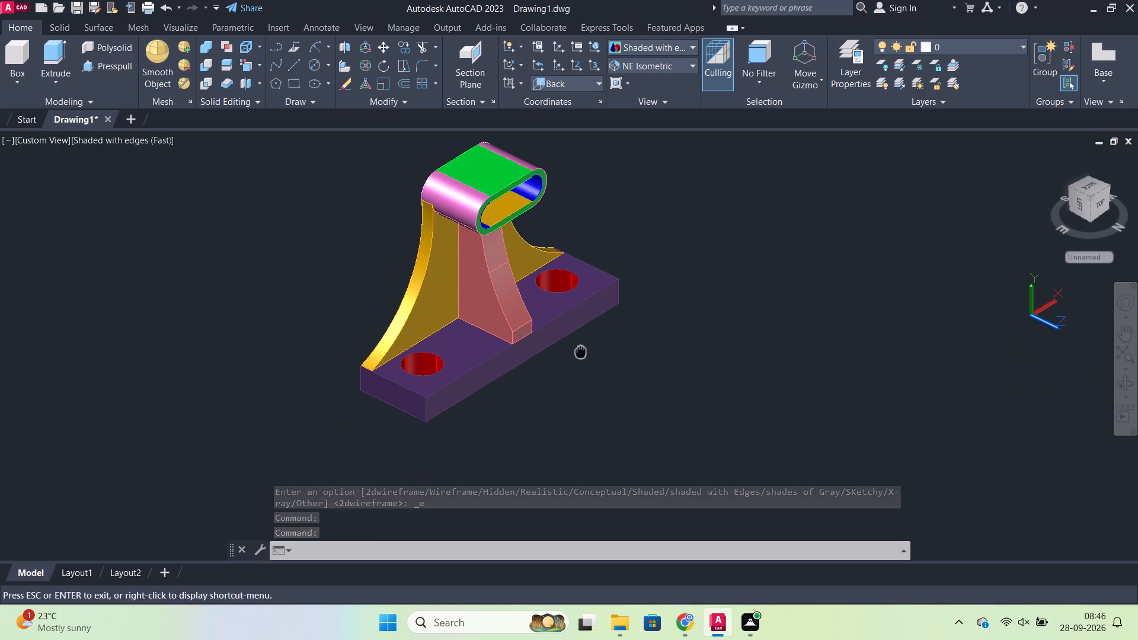
{"action": "middle_click_drag", "start_coordinate": [580, 345], "coordinate": [580, 348]}
{"action": "left_click", "coordinate": [245, 72]}
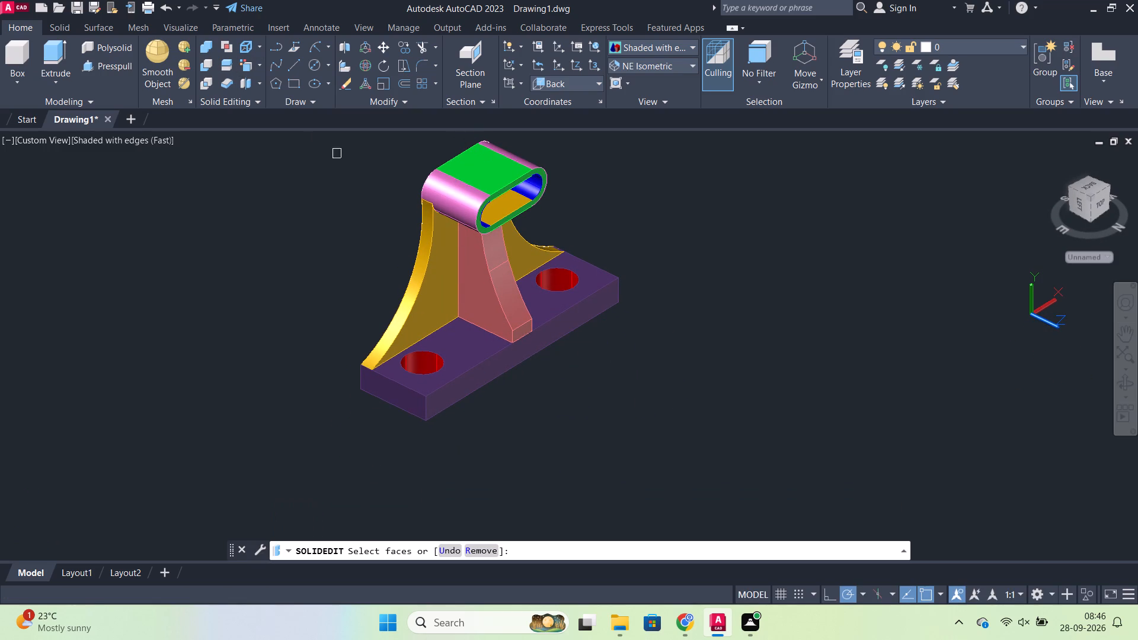
{"action": "left_click", "coordinate": [494, 365]}
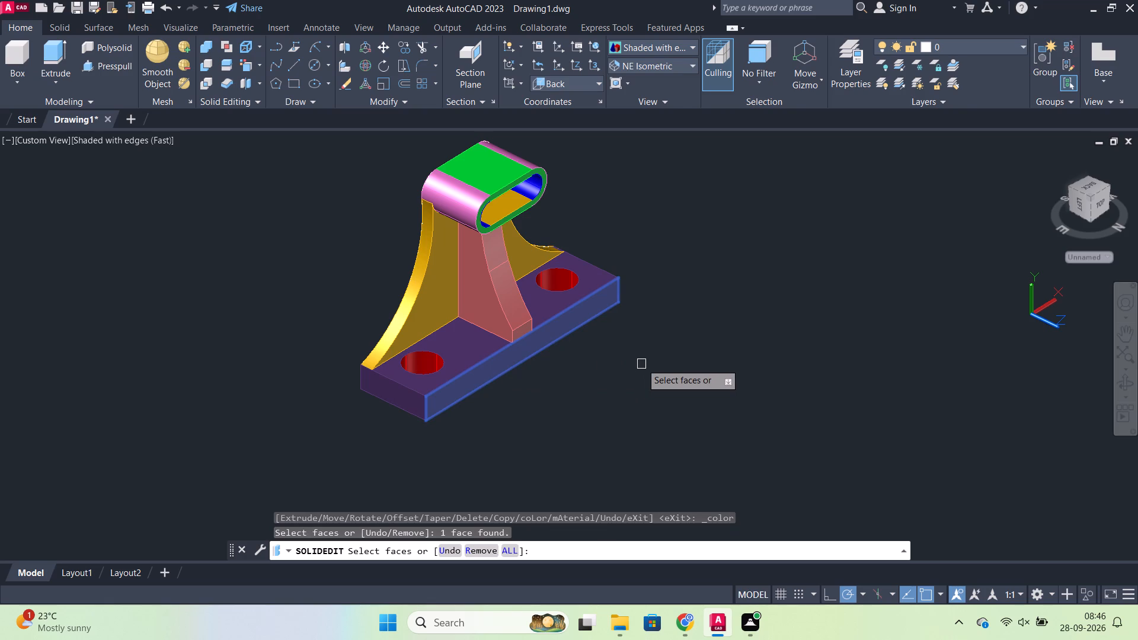
{"action": "middle_click_drag", "start_coordinate": [666, 361], "coordinate": [480, 303], "text": "shift"}
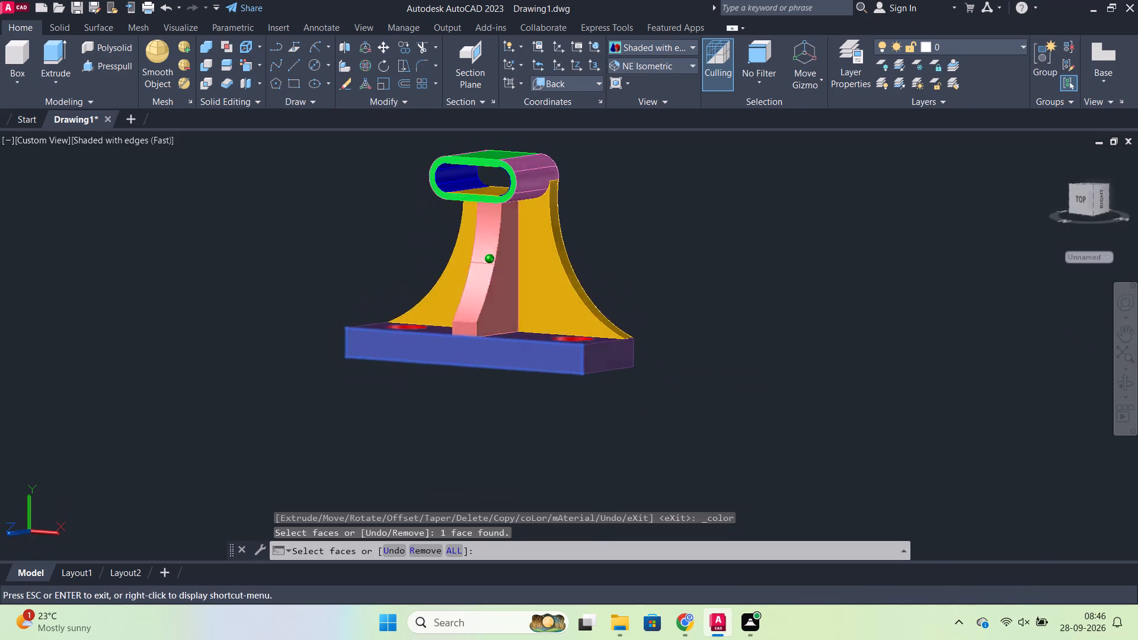
{"action": "middle_click_drag", "start_coordinate": [480, 303], "coordinate": [472, 300], "text": "shift"}
{"action": "key", "text": "Return"}
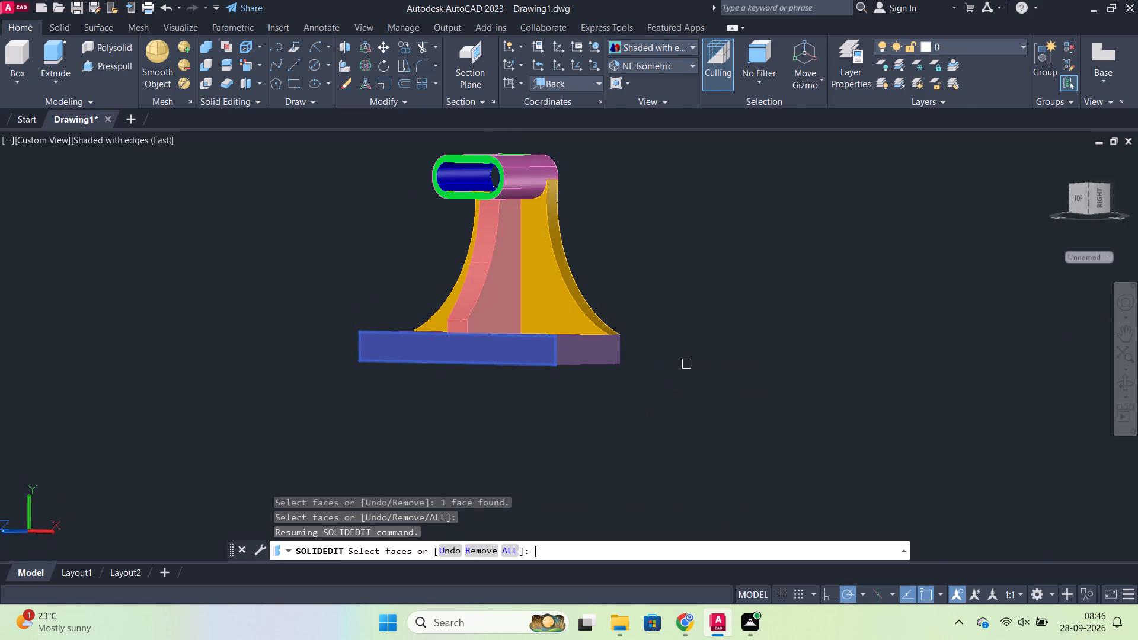
{"action": "left_click", "coordinate": [461, 258]}
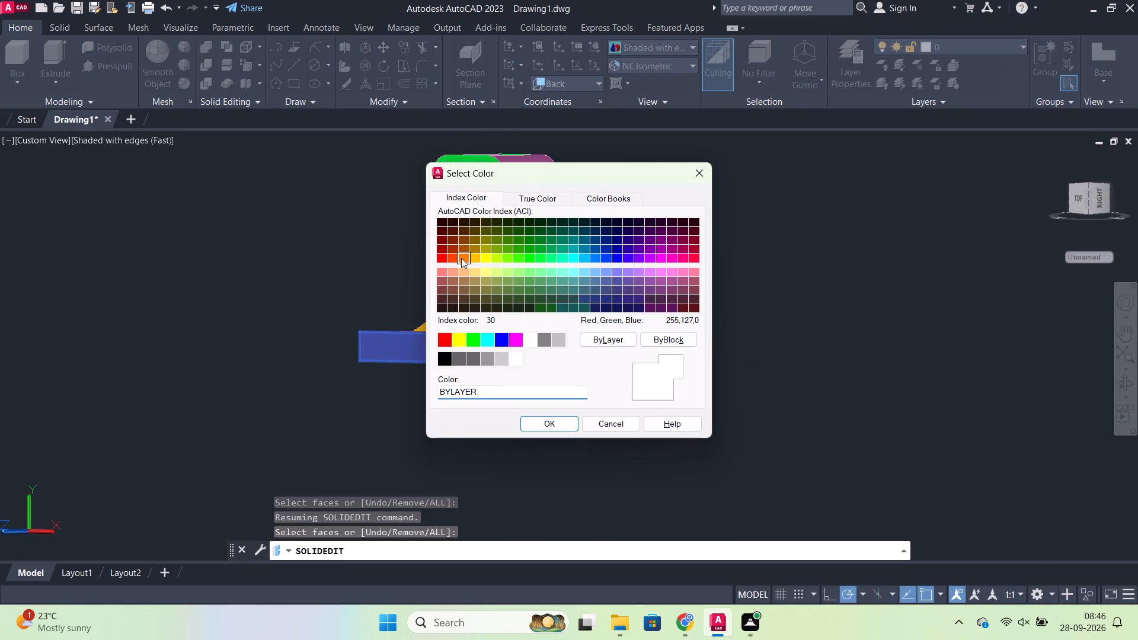
{"action": "left_click", "coordinate": [533, 420]}
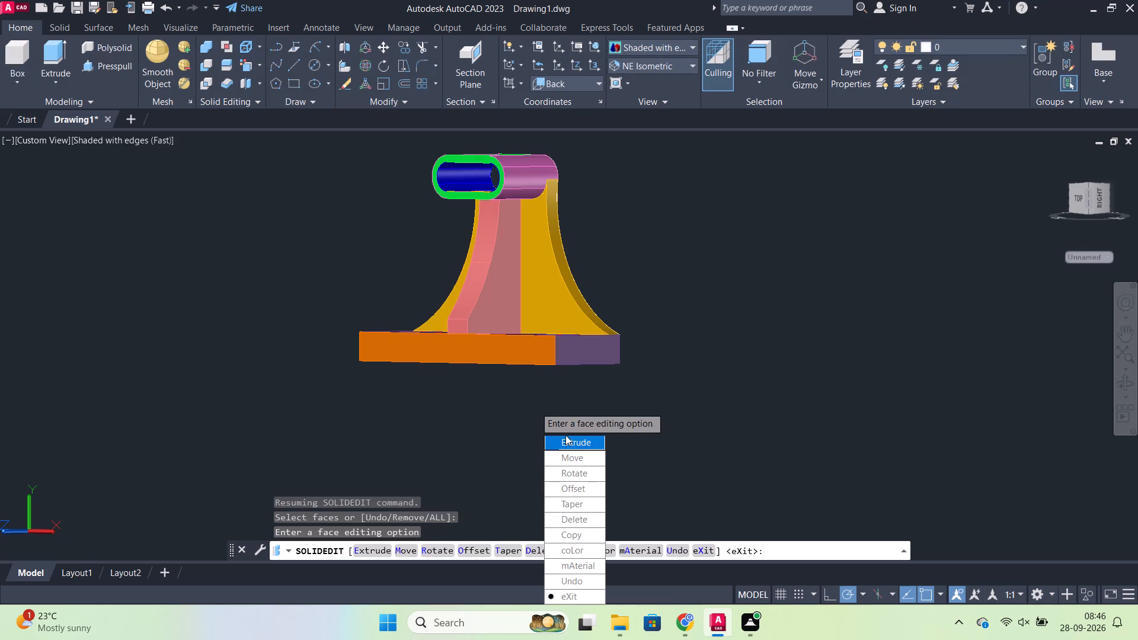
{"action": "key", "text": "Return"}
{"action": "key", "text": "Return"}
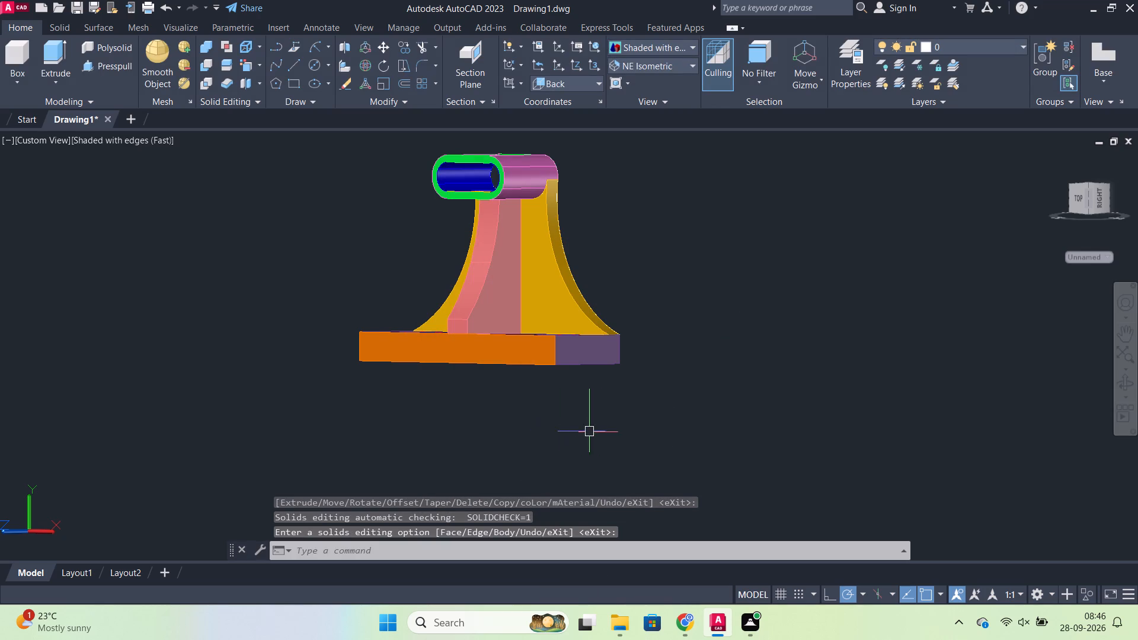
Erase the leftover curved upright outline on the part's back face.
{"action": "middle_click_drag", "start_coordinate": [572, 409], "coordinate": [369, 383], "text": "shift"}
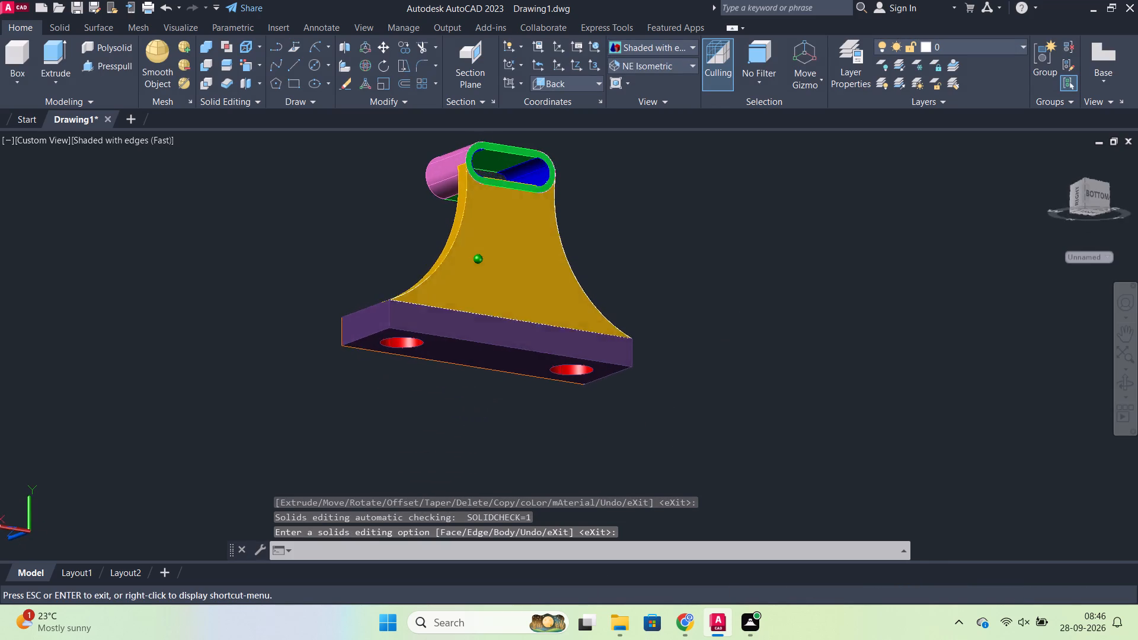
{"action": "middle_click_drag", "start_coordinate": [369, 383], "coordinate": [363, 385], "text": "shift"}
{"action": "scroll", "coordinate": [547, 322], "scroll_direction": "up", "scroll_amount": 2}
{"action": "scroll", "coordinate": [608, 283], "scroll_direction": "up", "scroll_amount": 2}
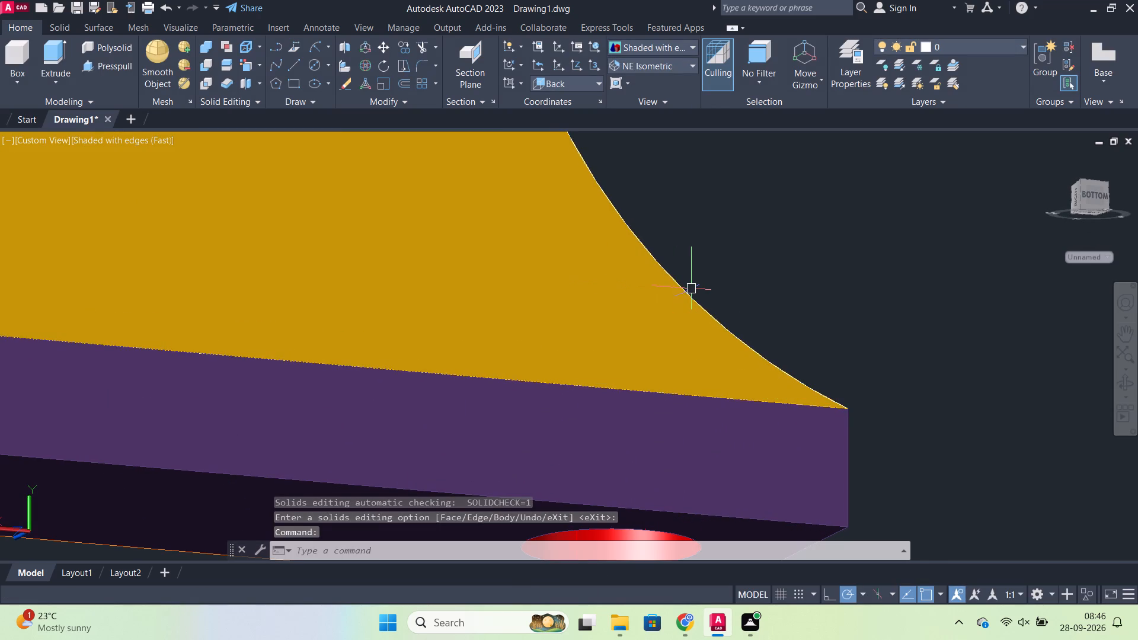
{"action": "left_click", "coordinate": [689, 288]}
{"action": "scroll", "coordinate": [698, 286], "scroll_direction": "down", "scroll_amount": 3}
{"action": "key", "text": "e"}
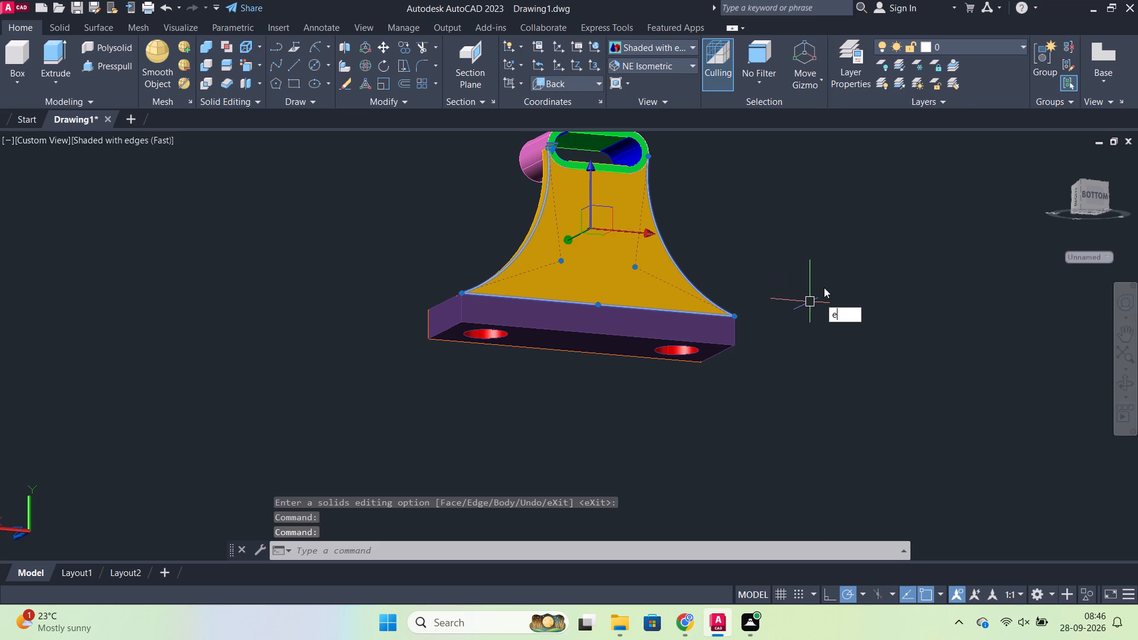
{"action": "key", "text": "Return"}
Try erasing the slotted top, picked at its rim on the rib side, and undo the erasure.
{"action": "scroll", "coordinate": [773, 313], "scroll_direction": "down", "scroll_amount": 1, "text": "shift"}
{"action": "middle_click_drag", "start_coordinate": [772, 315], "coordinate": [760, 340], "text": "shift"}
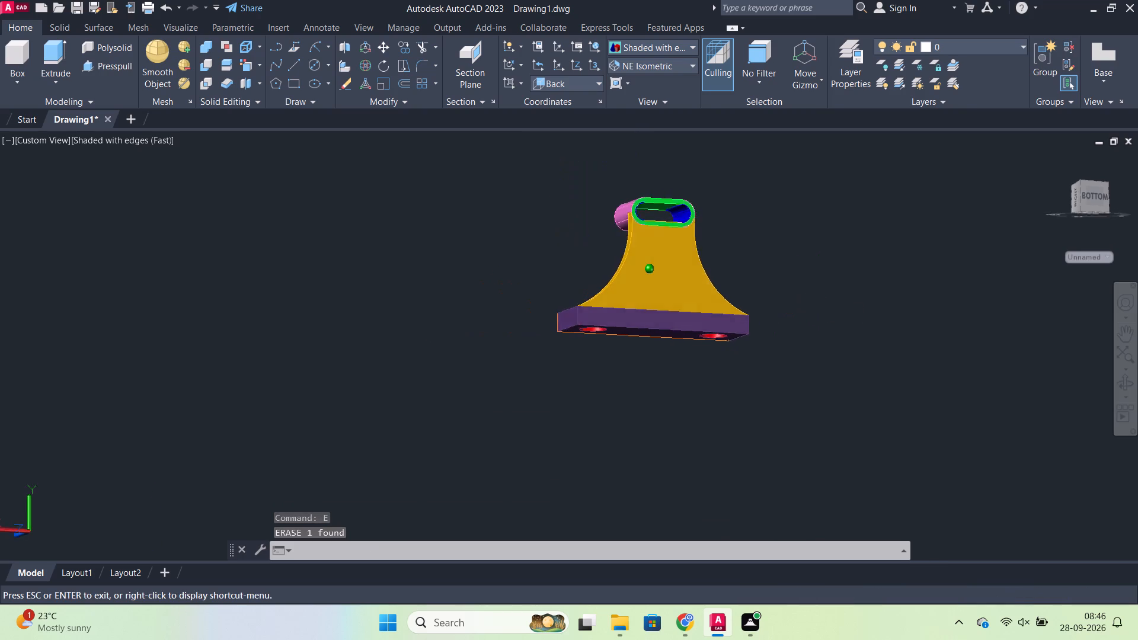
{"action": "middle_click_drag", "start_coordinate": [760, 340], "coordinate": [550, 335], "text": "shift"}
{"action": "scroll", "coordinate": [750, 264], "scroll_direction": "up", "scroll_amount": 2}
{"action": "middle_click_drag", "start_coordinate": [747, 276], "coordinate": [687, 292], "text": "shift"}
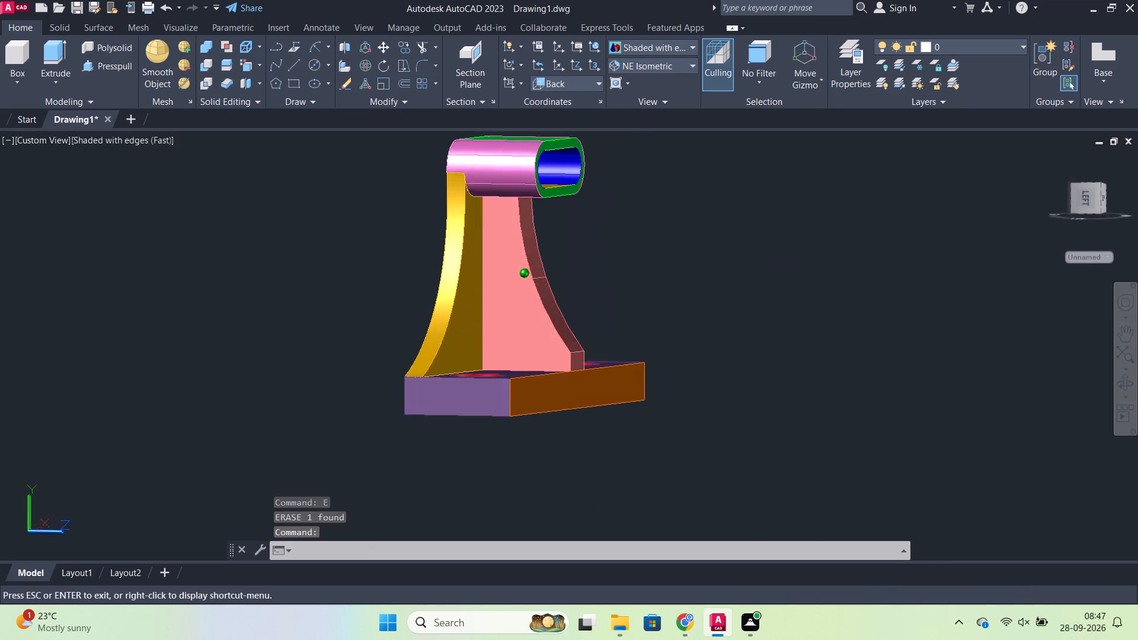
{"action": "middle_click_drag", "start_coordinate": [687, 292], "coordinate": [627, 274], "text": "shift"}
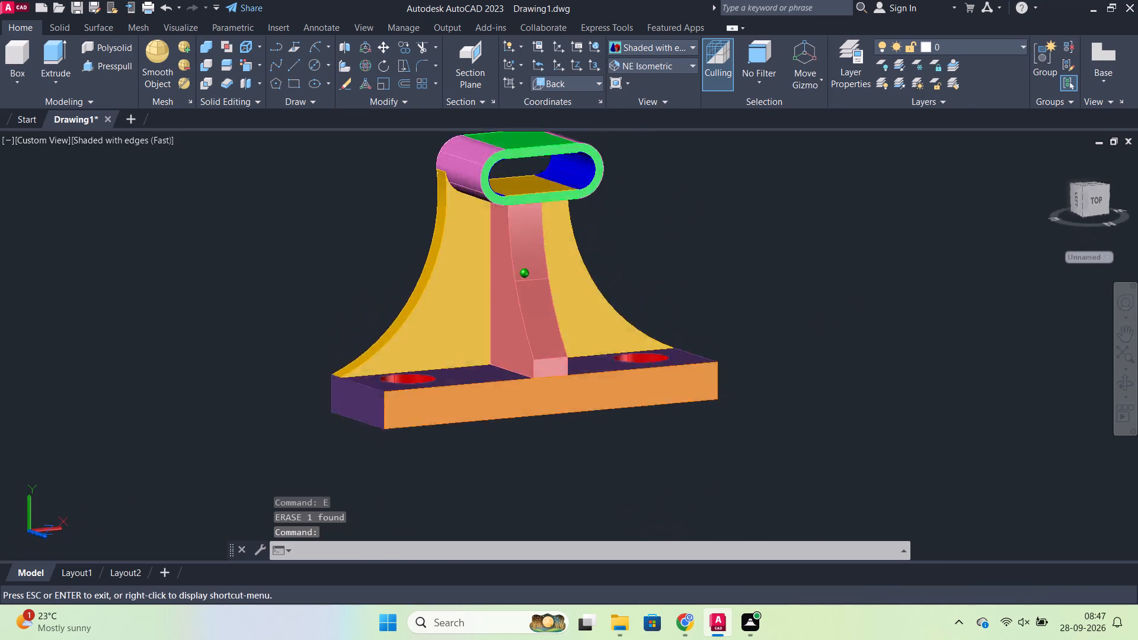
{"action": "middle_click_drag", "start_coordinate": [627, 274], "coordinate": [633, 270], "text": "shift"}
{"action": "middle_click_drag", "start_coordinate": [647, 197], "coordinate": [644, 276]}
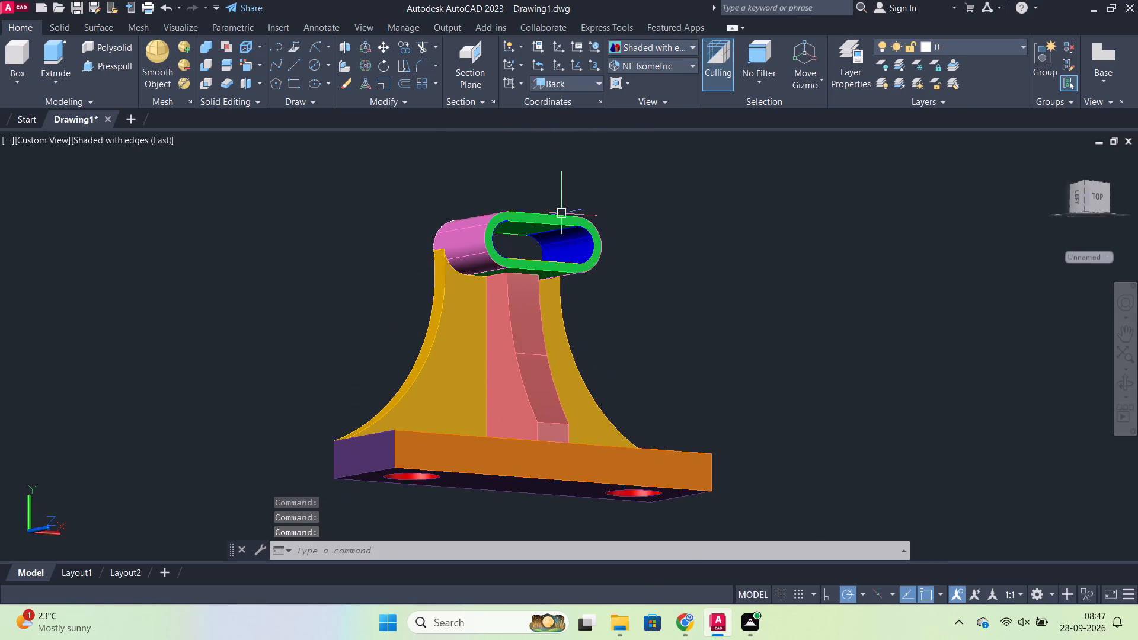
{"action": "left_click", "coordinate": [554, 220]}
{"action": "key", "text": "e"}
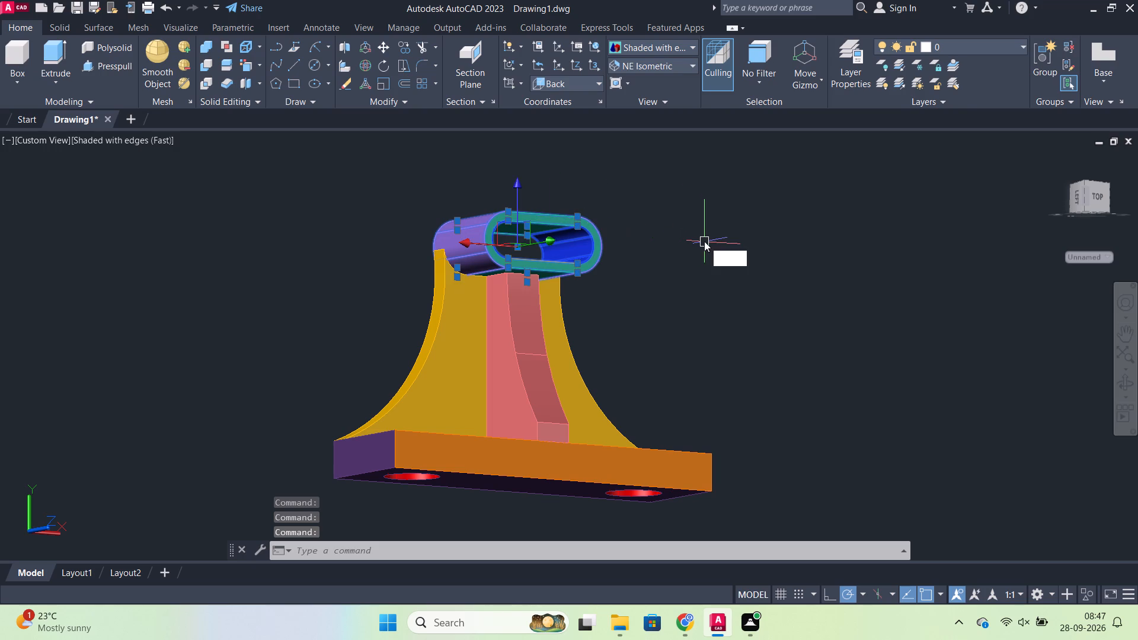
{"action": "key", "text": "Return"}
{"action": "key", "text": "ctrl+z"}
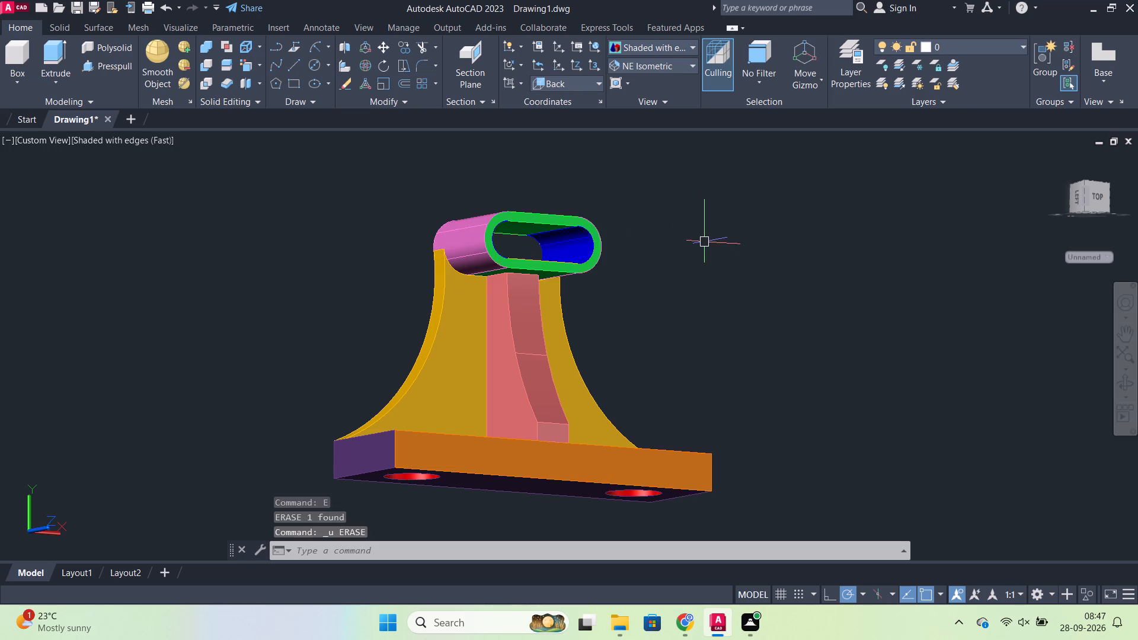
Erase the leftover inner slot outline at the back opening of the slotted top.
{"action": "middle_click_drag", "start_coordinate": [306, 233], "coordinate": [484, 308], "text": "shift"}
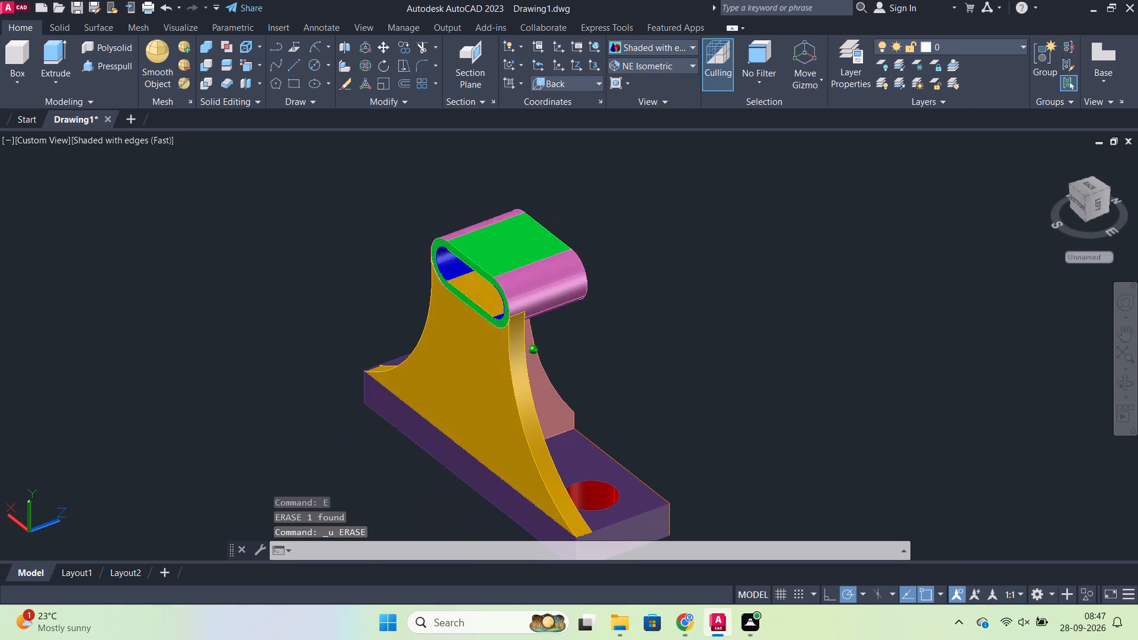
{"action": "left_click", "coordinate": [482, 281]}
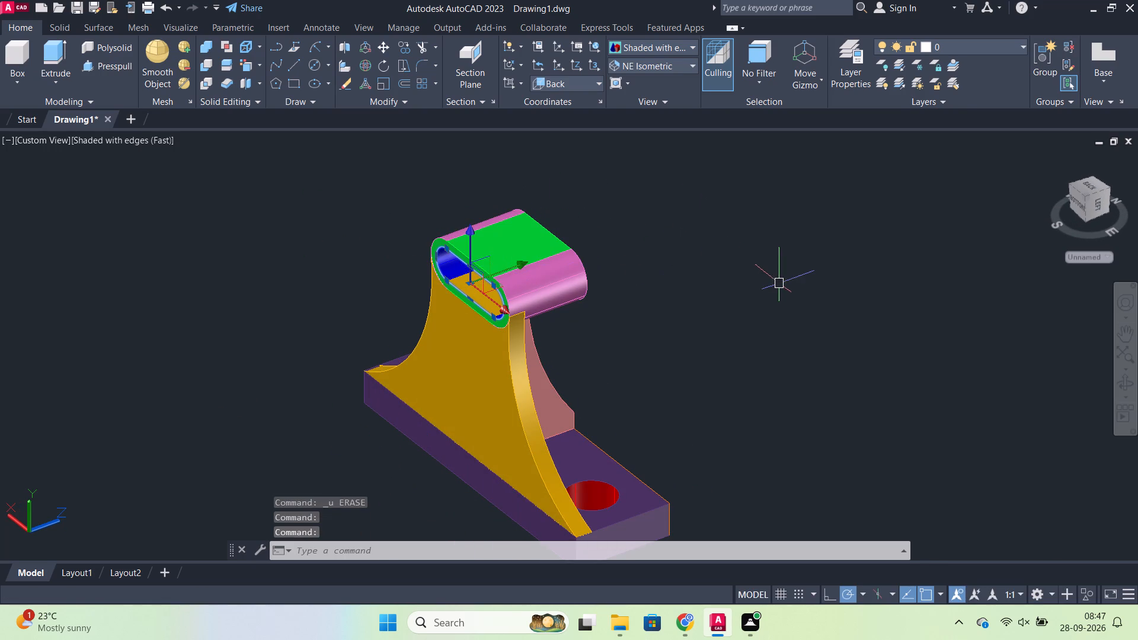
{"action": "key", "text": "e"}
{"action": "key", "text": "Return"}
{"action": "scroll", "coordinate": [450, 264], "scroll_direction": "up", "scroll_amount": 2}
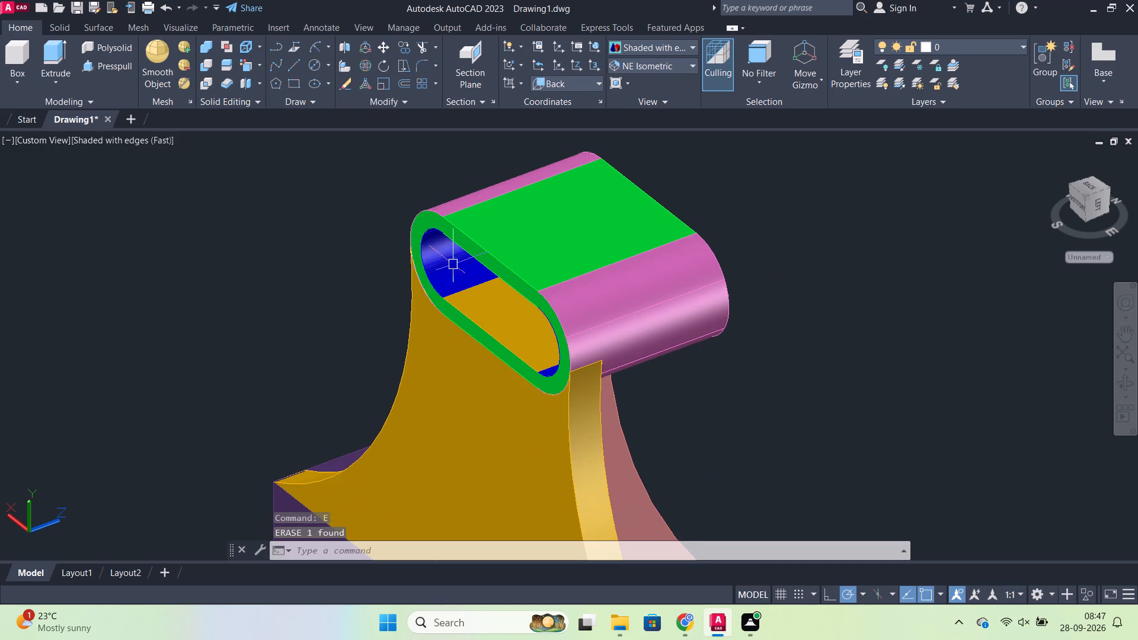
Erase the leftover outer slot outline around the back opening of the slotted top.
{"action": "left_click", "coordinate": [511, 273]}
{"action": "key", "text": "e"}
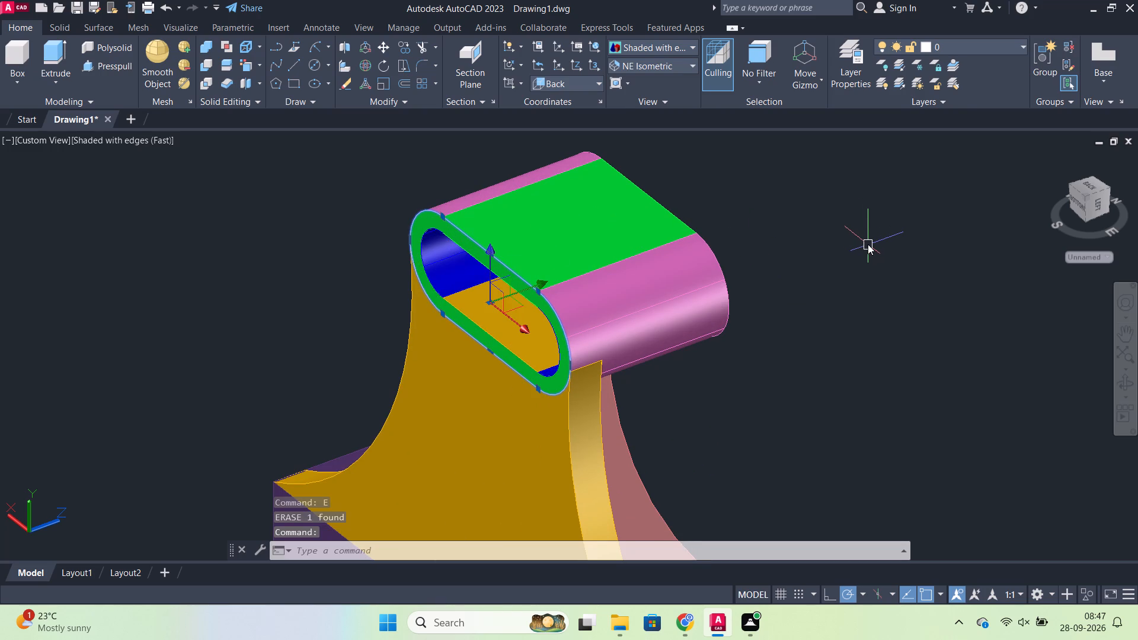
{"action": "key", "text": "Return"}
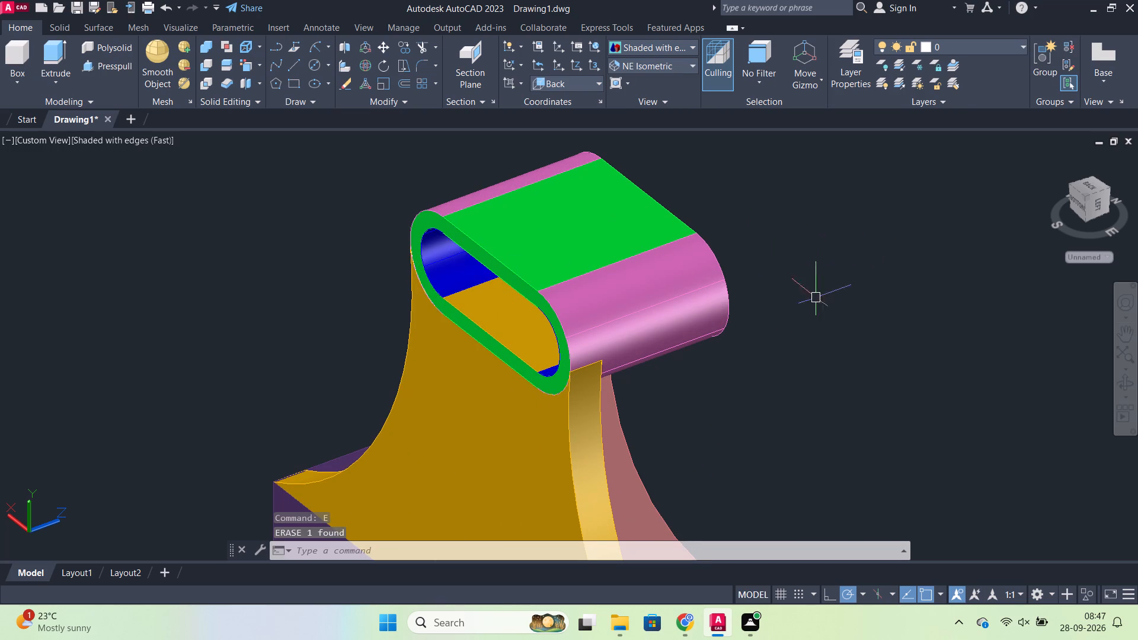
Examine the coloured part from several sides for remaining leftover outlines and uncoloured faces.
{"action": "middle_click_drag", "start_coordinate": [789, 383], "coordinate": [458, 351], "text": "shift"}
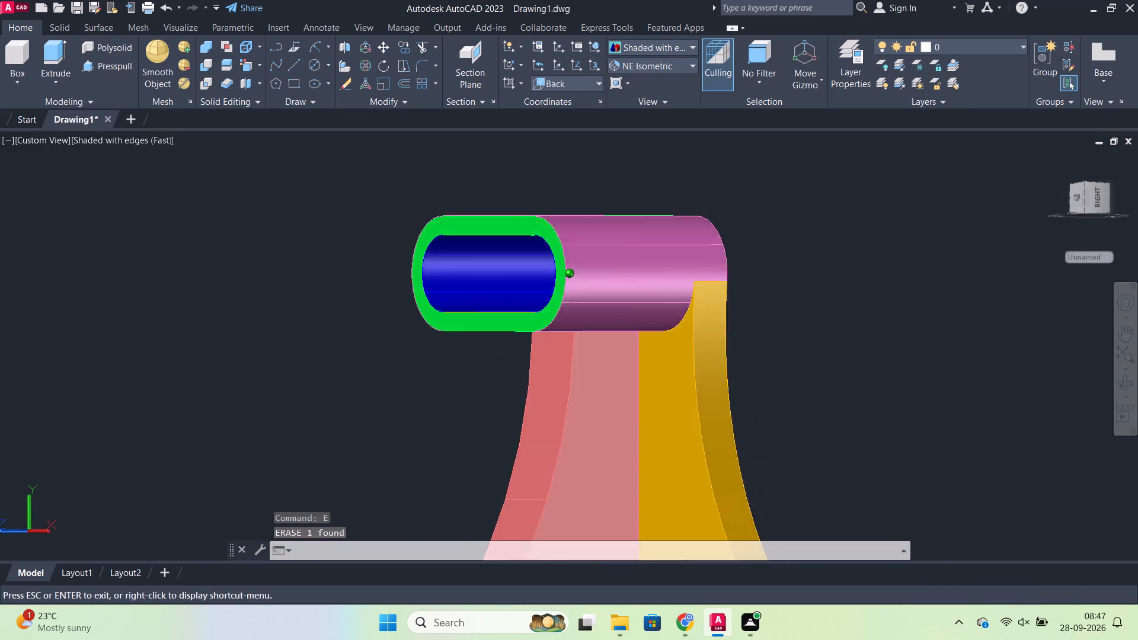
{"action": "middle_click_drag", "start_coordinate": [458, 351], "coordinate": [644, 353], "text": "shift"}
{"action": "scroll", "coordinate": [748, 354], "scroll_direction": "down", "scroll_amount": 2}
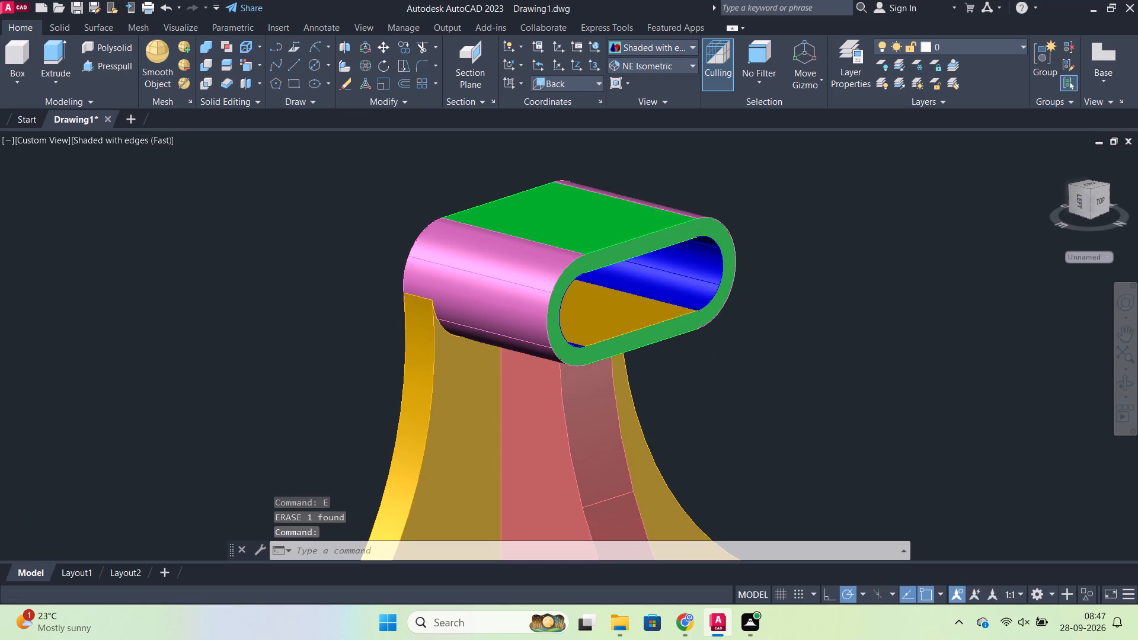
{"action": "middle_click_drag", "start_coordinate": [788, 395], "coordinate": [649, 277]}
{"action": "scroll", "coordinate": [711, 322], "scroll_direction": "up", "scroll_amount": 1}
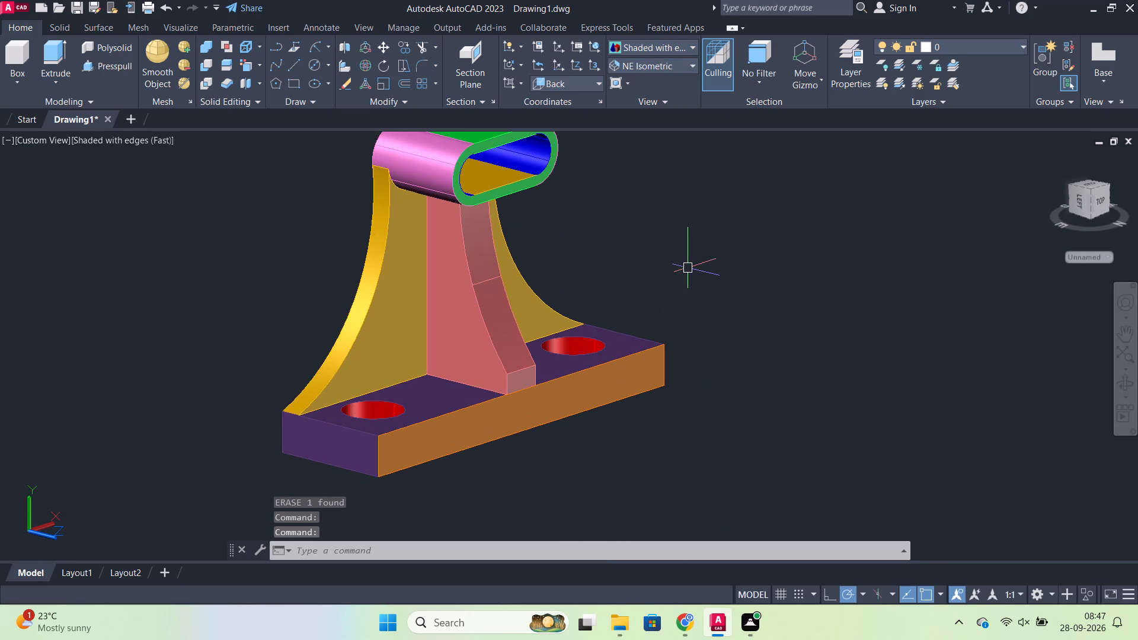
{"action": "middle_click_drag", "start_coordinate": [673, 241], "coordinate": [467, 274], "text": "shift"}
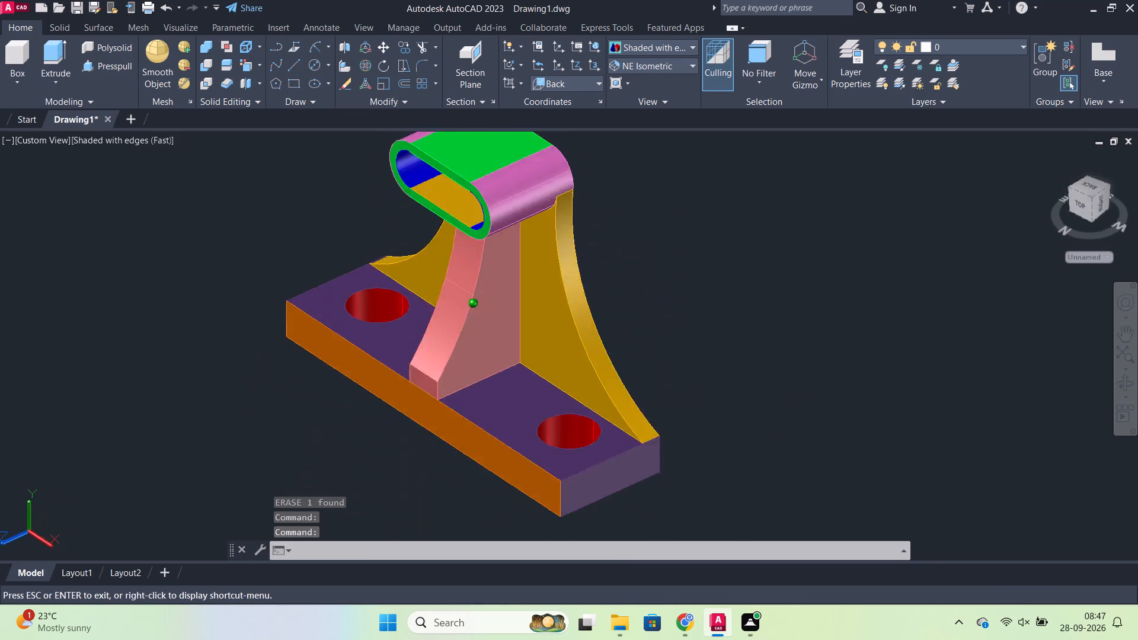
{"action": "middle_click_drag", "start_coordinate": [467, 274], "coordinate": [602, 256], "text": "shift"}
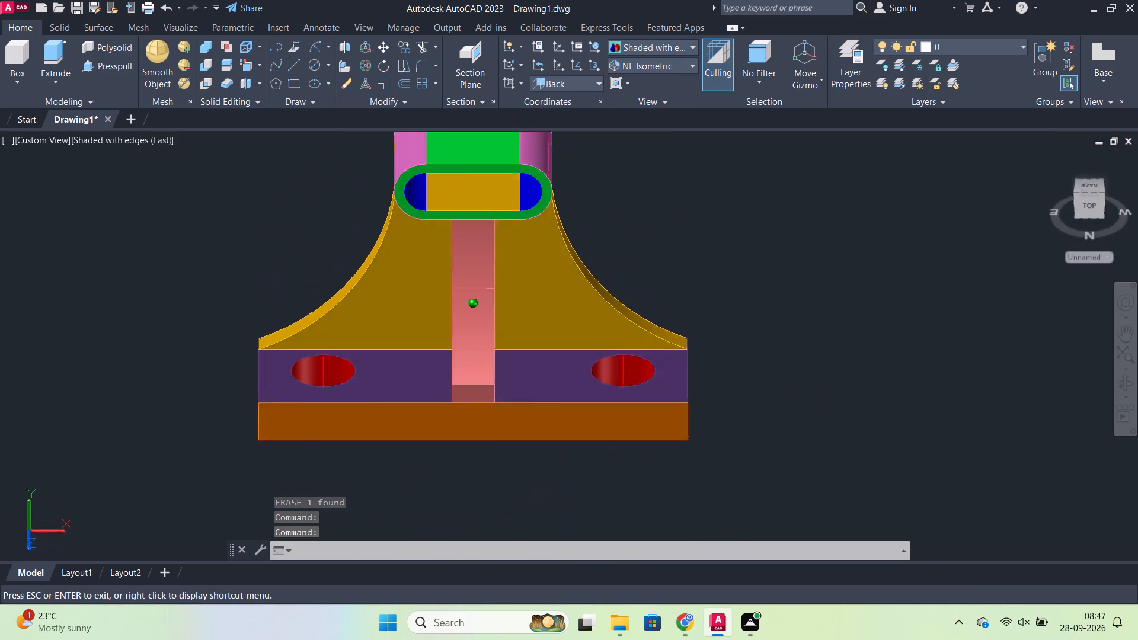
{"action": "middle_click_drag", "start_coordinate": [602, 256], "coordinate": [650, 259], "text": "shift"}
{"action": "scroll", "coordinate": [440, 342], "scroll_direction": "down", "scroll_amount": 1}
{"action": "middle_click_drag", "start_coordinate": [317, 277], "coordinate": [445, 315]}
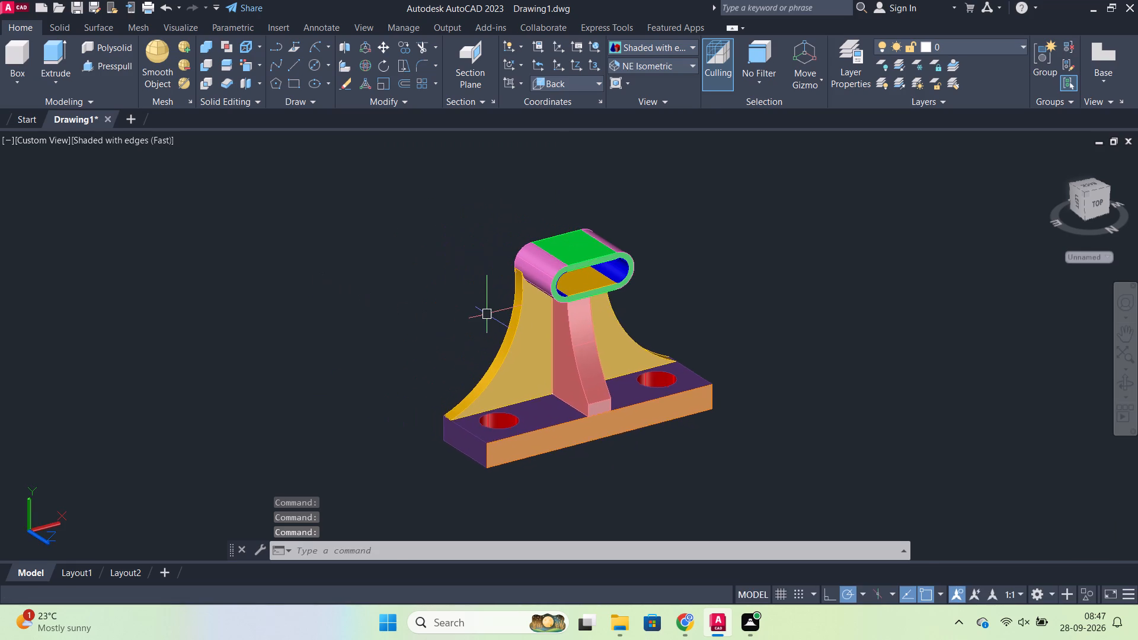
{"action": "scroll", "coordinate": [485, 313], "scroll_direction": "up", "scroll_amount": 1}
{"action": "middle_click_drag", "start_coordinate": [420, 316], "coordinate": [490, 286], "text": "shift"}
{"action": "middle_click_drag", "start_coordinate": [475, 276], "coordinate": [466, 268], "text": "shift"}
{"action": "scroll", "coordinate": [791, 398], "scroll_direction": "up", "scroll_amount": 1}
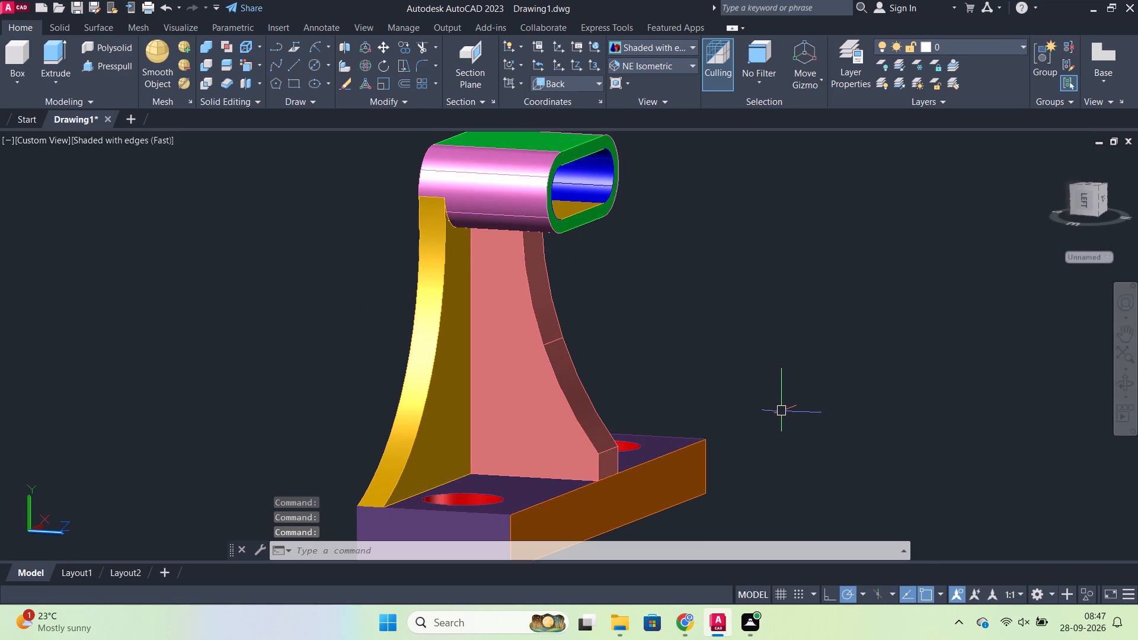
{"action": "middle_click_drag", "start_coordinate": [797, 413], "coordinate": [762, 413], "text": "shift"}
{"action": "scroll", "coordinate": [762, 401], "scroll_direction": "down", "scroll_amount": 1}
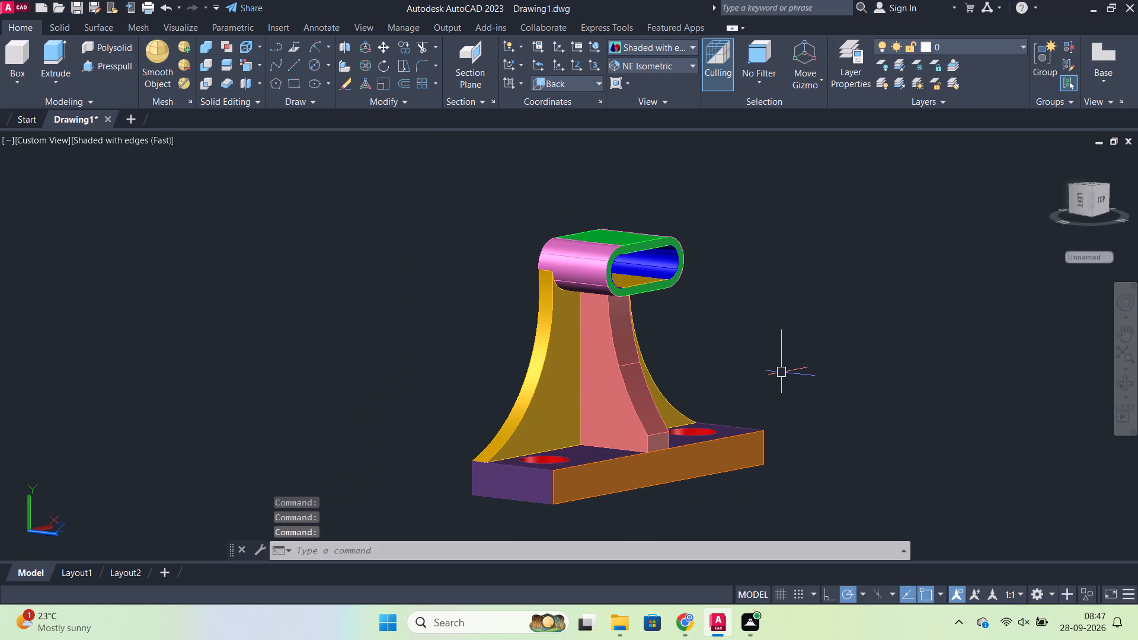
Save the drawing in Documents under the file name "support bracket" as an AutoCAD 2018 drawing.
{"action": "key", "text": "ctrl+s"}
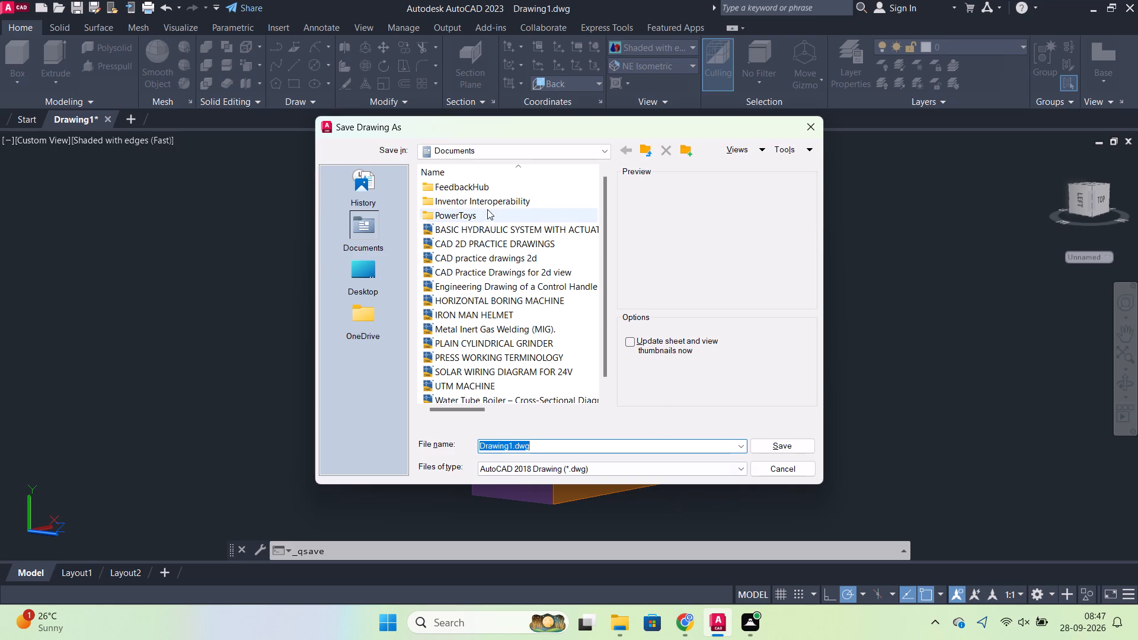
{"action": "type", "text": "supportbr"}
{"action": "key", "text": "BackSpace"}
{"action": "key", "text": "BackSpace"}
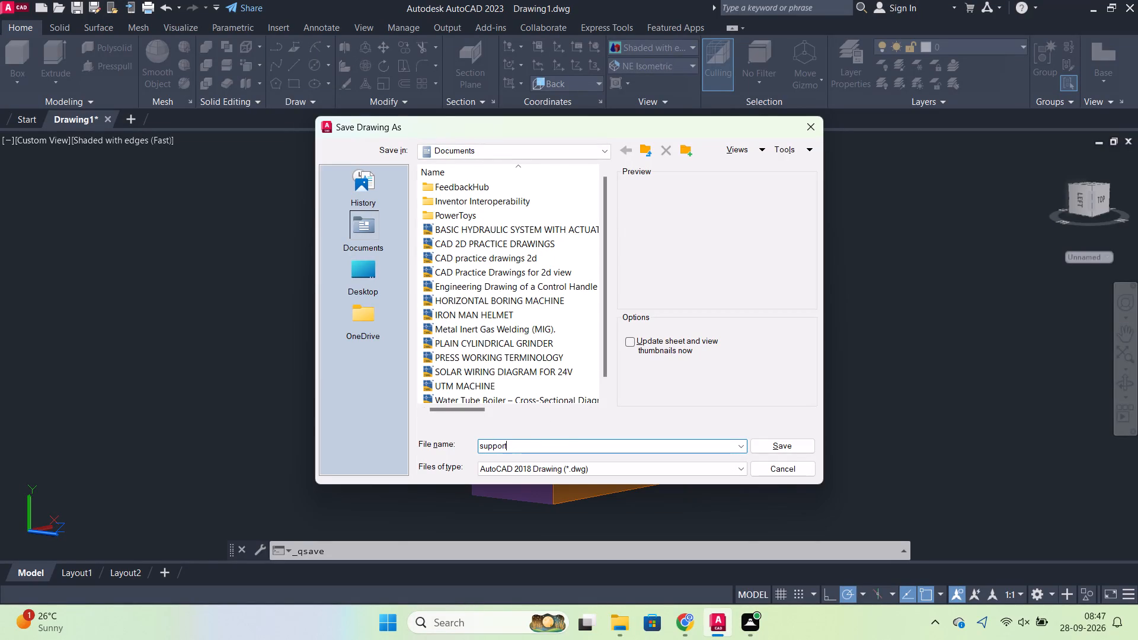
{"action": "key", "text": "space"}
{"action": "type", "text": "bracket"}
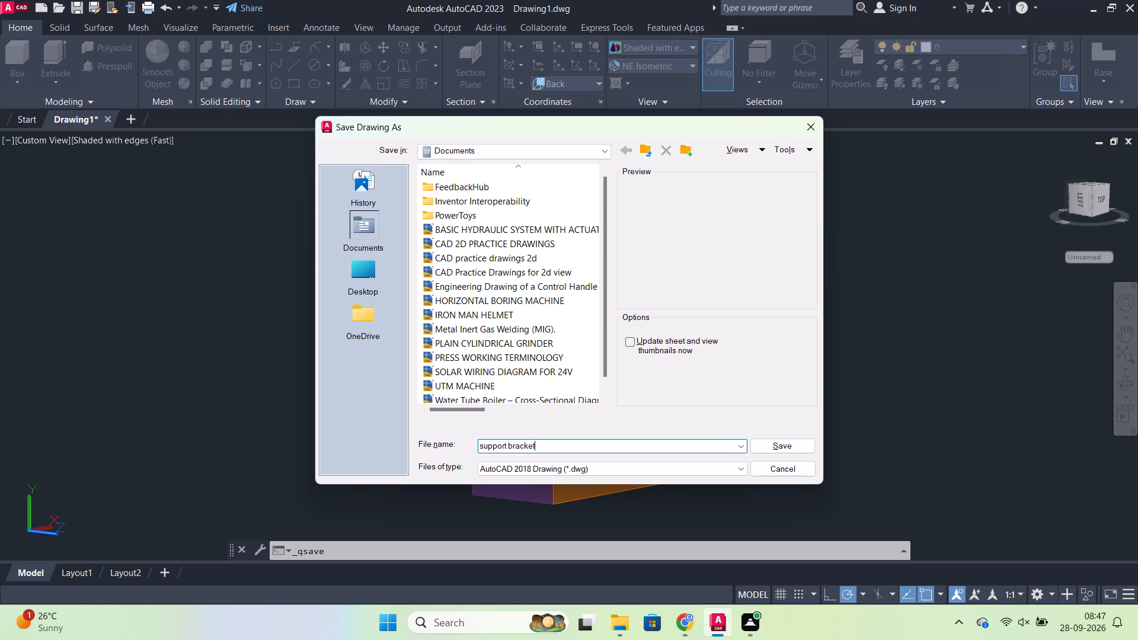
{"action": "left_click", "coordinate": [770, 443]}
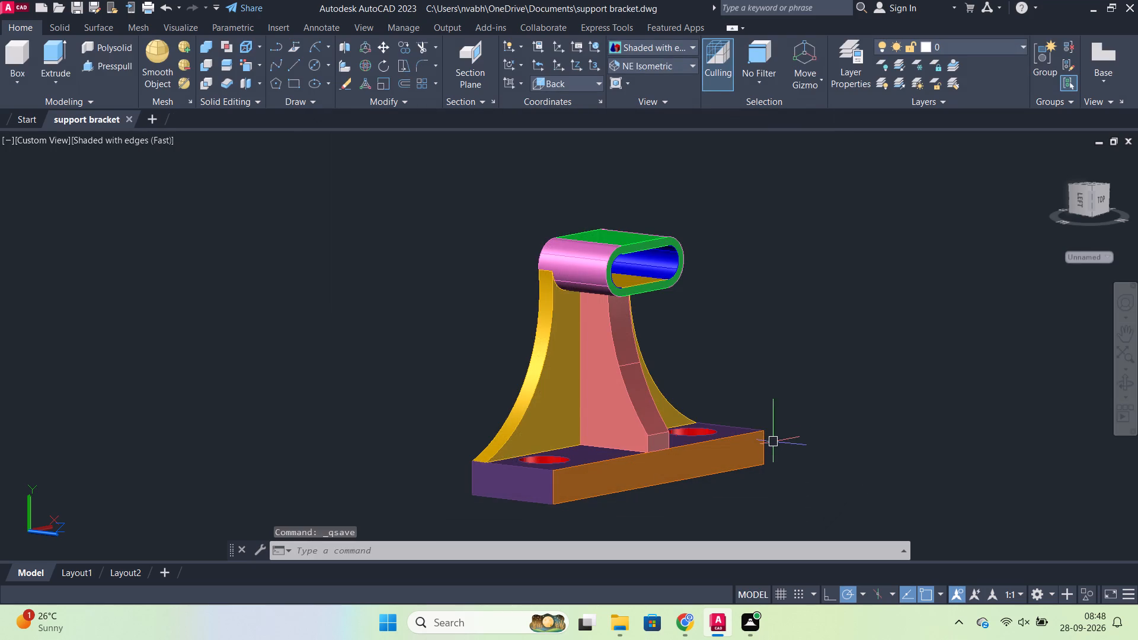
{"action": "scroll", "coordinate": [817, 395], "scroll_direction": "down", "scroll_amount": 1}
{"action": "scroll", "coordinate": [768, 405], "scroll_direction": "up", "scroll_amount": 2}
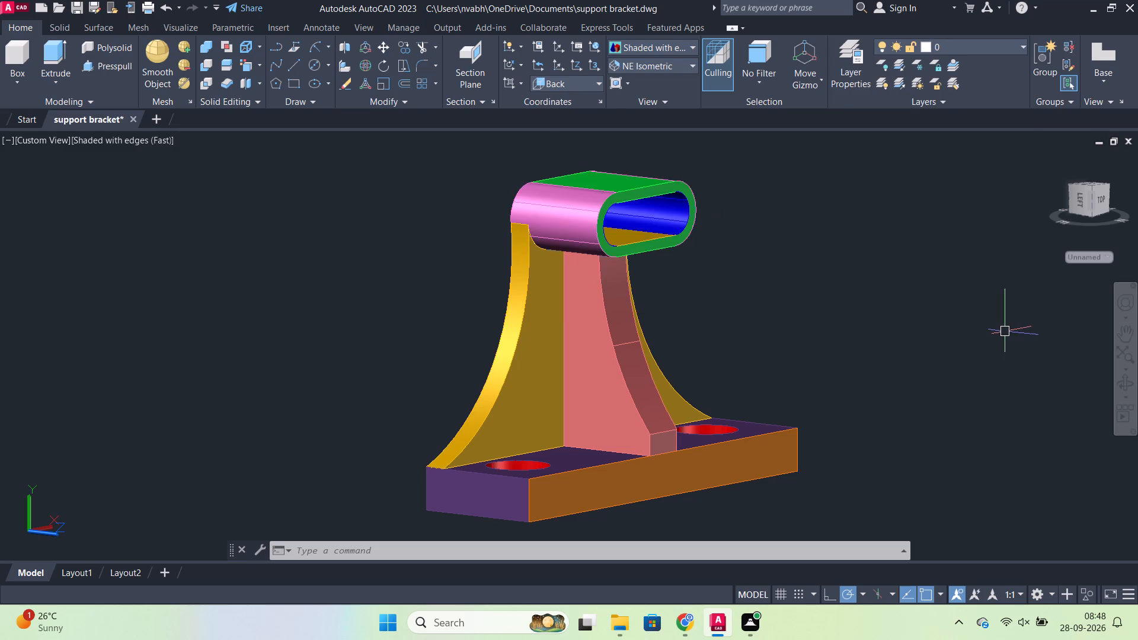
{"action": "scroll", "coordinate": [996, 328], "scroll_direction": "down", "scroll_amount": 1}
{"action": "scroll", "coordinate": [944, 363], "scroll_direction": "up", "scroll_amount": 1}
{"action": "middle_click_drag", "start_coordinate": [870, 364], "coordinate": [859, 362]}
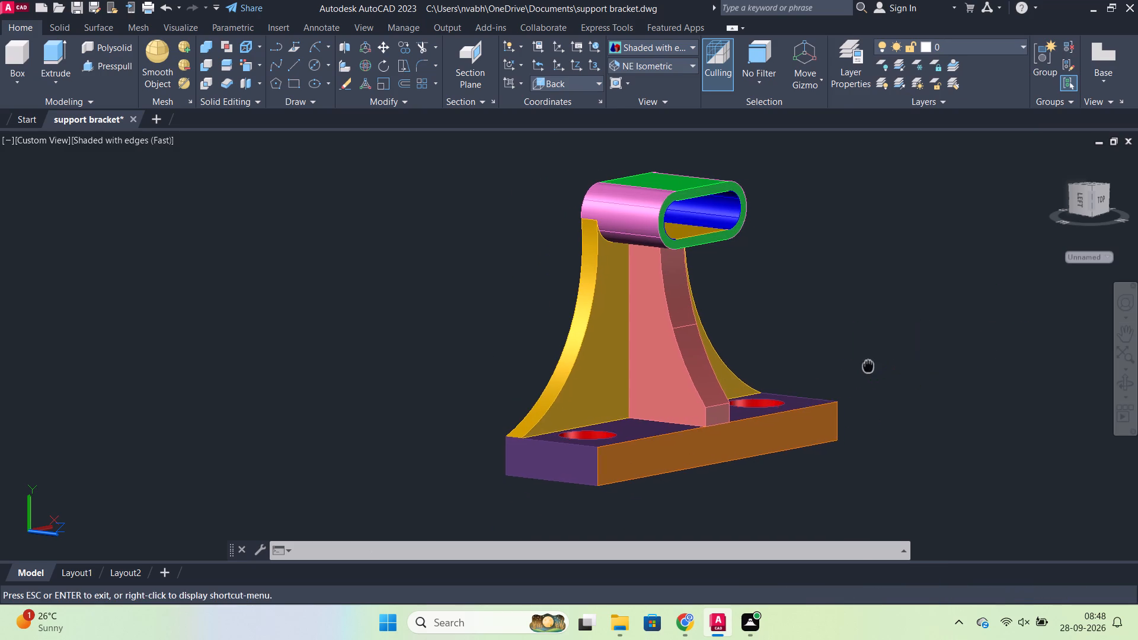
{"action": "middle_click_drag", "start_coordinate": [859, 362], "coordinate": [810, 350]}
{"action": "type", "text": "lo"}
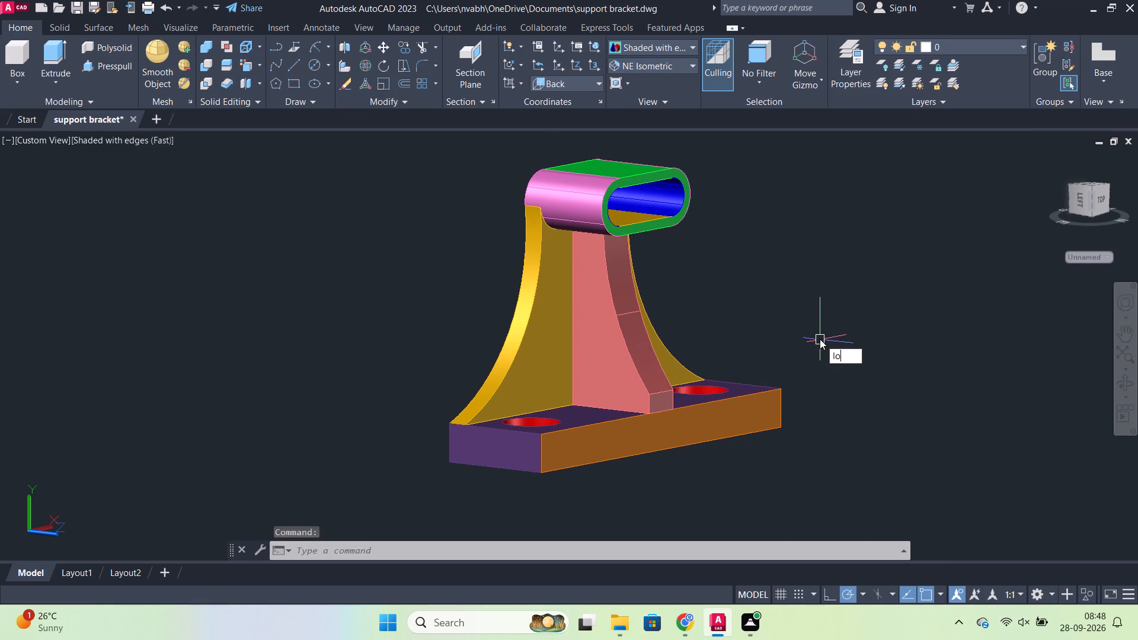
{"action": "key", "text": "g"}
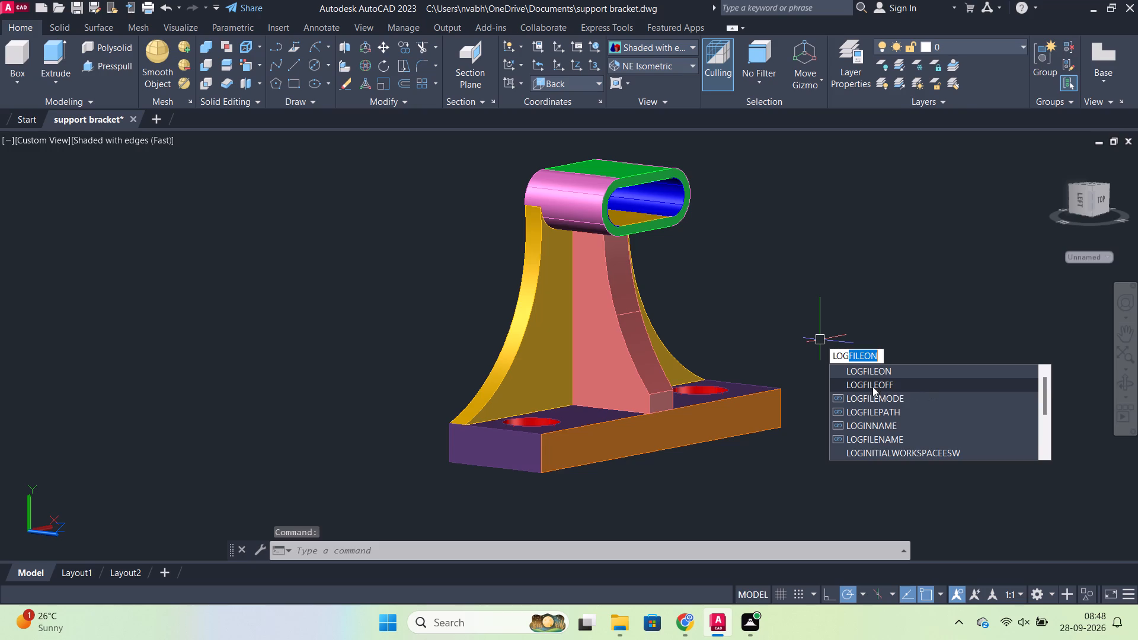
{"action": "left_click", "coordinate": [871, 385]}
Save the support bracket drawing again.
{"action": "key", "text": "ctrl+s"}
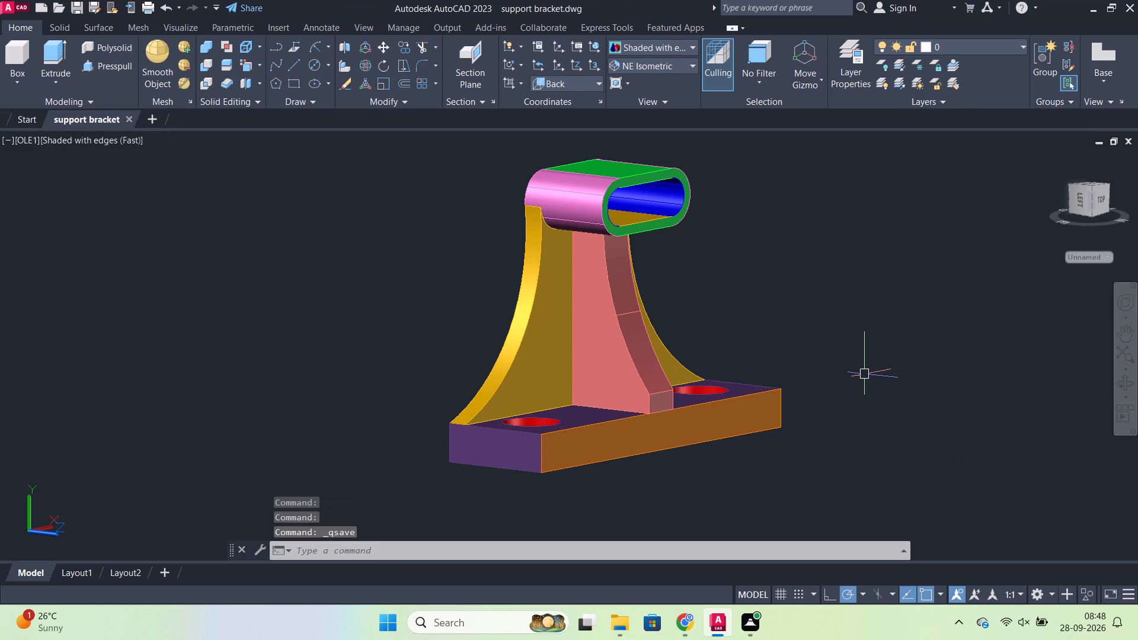
Set up a plot of the model with the DWG To PDF.pc3 plotter and landscape orientation.
{"action": "type", "text": "plot"}
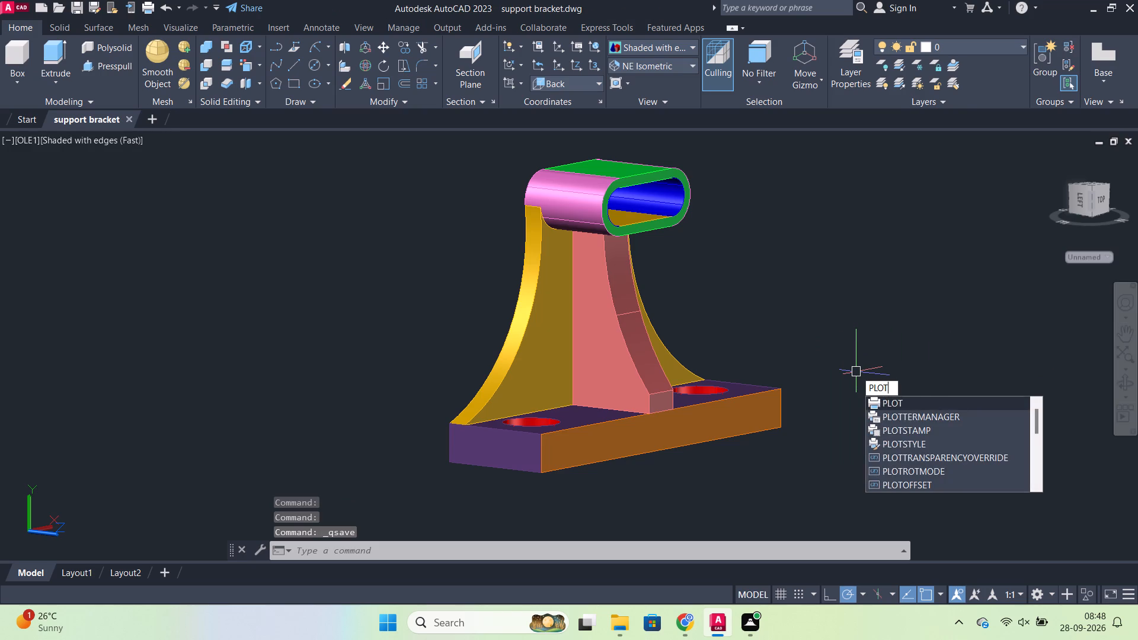
{"action": "left_click", "coordinate": [929, 396]}
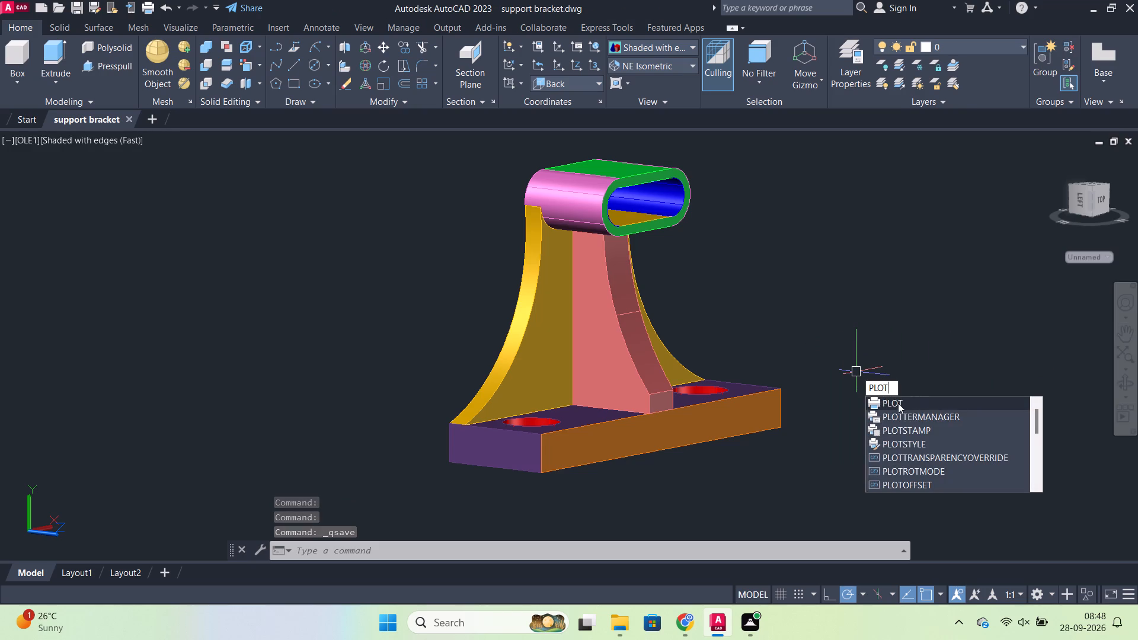
{"action": "left_click", "coordinate": [898, 403]}
{"action": "left_click", "coordinate": [527, 201]}
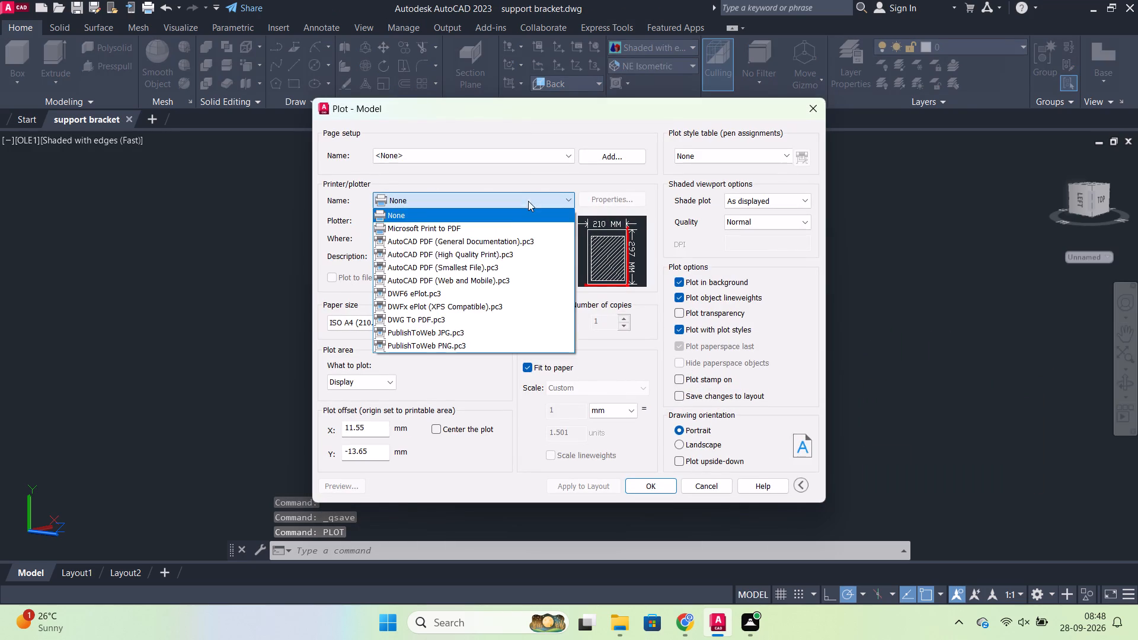
{"action": "left_click", "coordinate": [428, 321]}
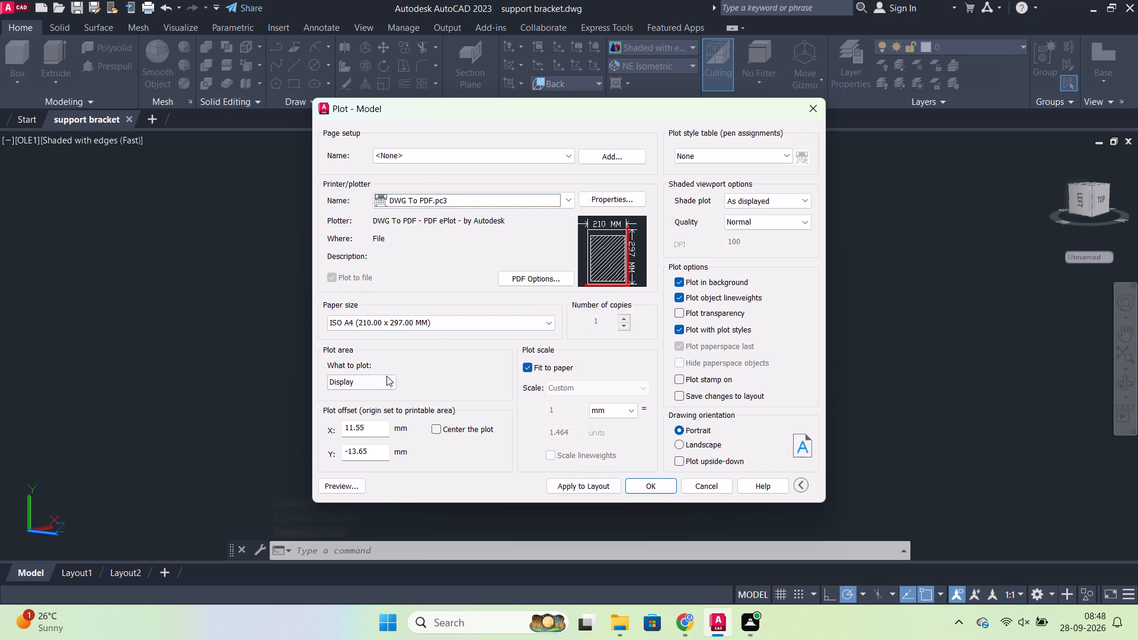
{"action": "left_click", "coordinate": [380, 376]}
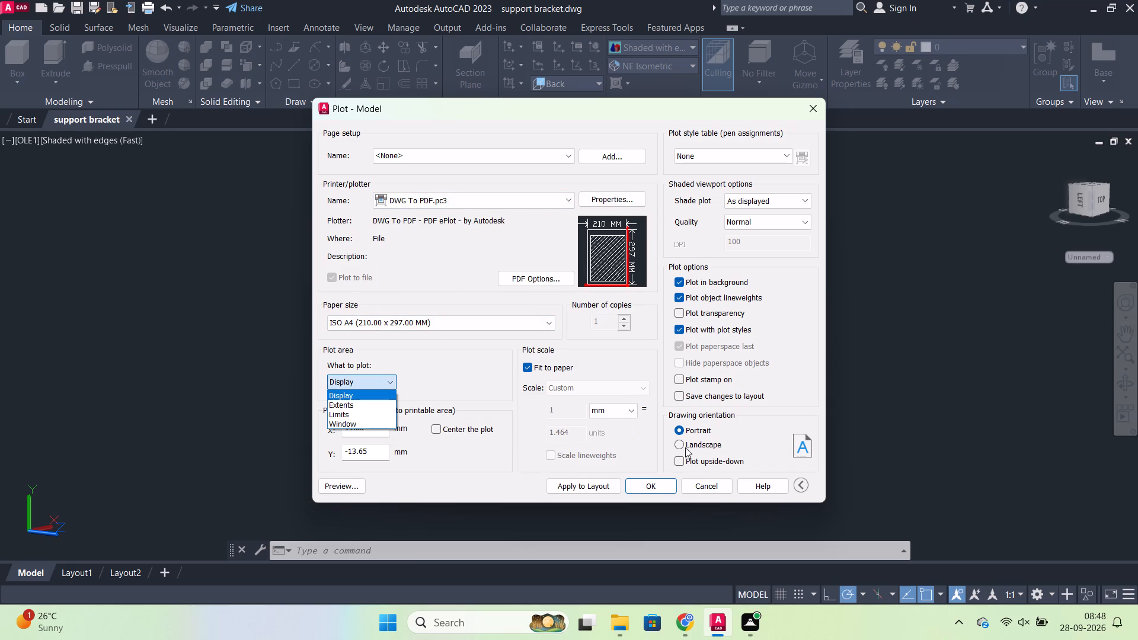
{"action": "left_click", "coordinate": [685, 447]}
{"action": "left_click", "coordinate": [681, 445]}
Set the plot area to a window enclosing the whole bracket with a margin around it.
{"action": "left_click", "coordinate": [372, 382]}
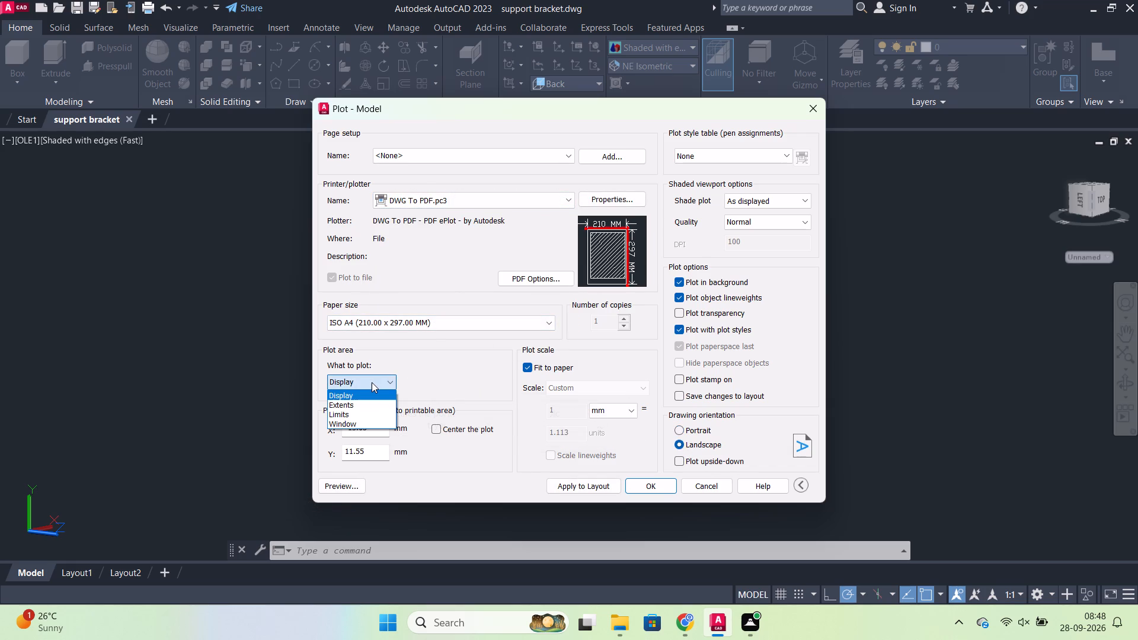
{"action": "left_click", "coordinate": [342, 419]}
{"action": "scroll", "coordinate": [415, 267], "scroll_direction": "down", "scroll_amount": 1}
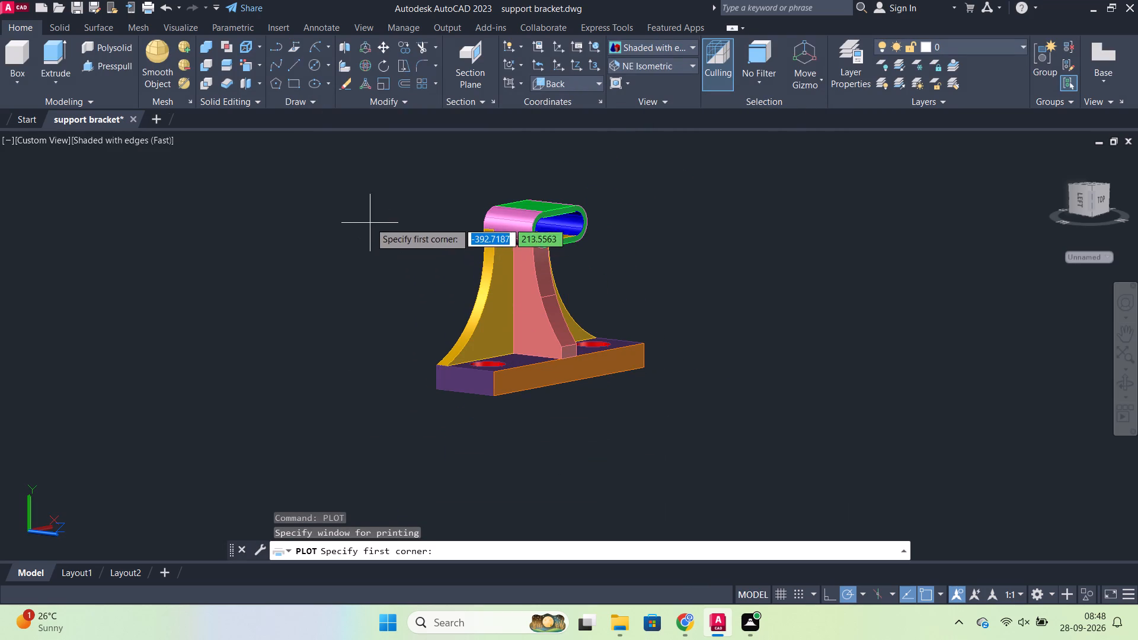
{"action": "left_click", "coordinate": [325, 139]}
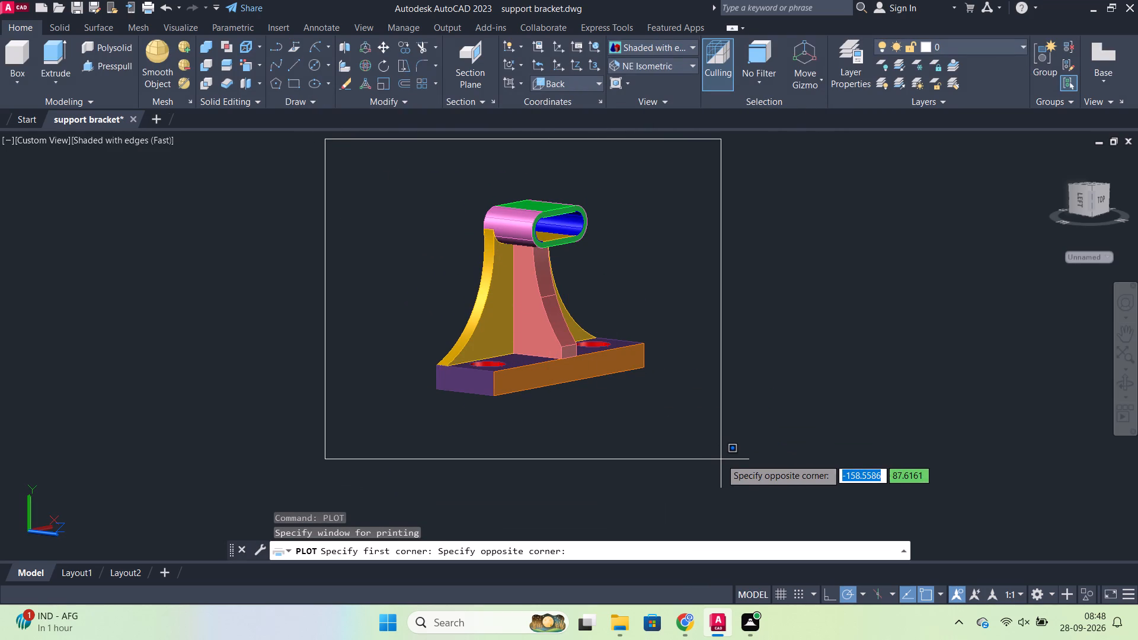
{"action": "left_click", "coordinate": [733, 459]}
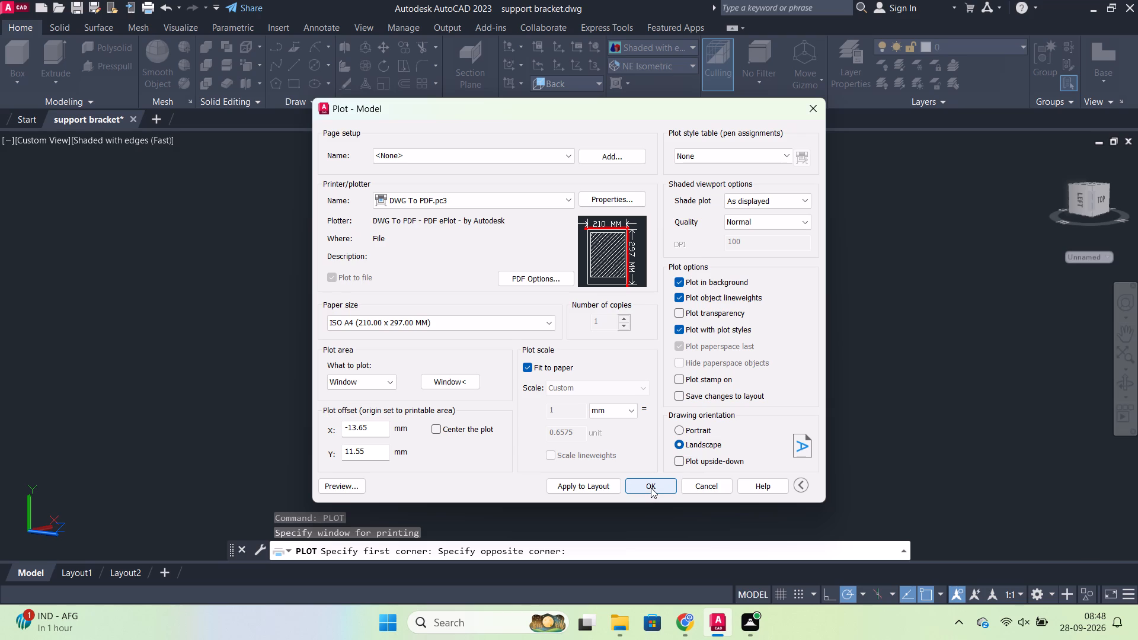
Plot the bracket to a PDF file in Documents, keeping the proposed name support bracket-Model.pdf, and dismiss the job notice.
{"action": "left_click", "coordinate": [651, 488]}
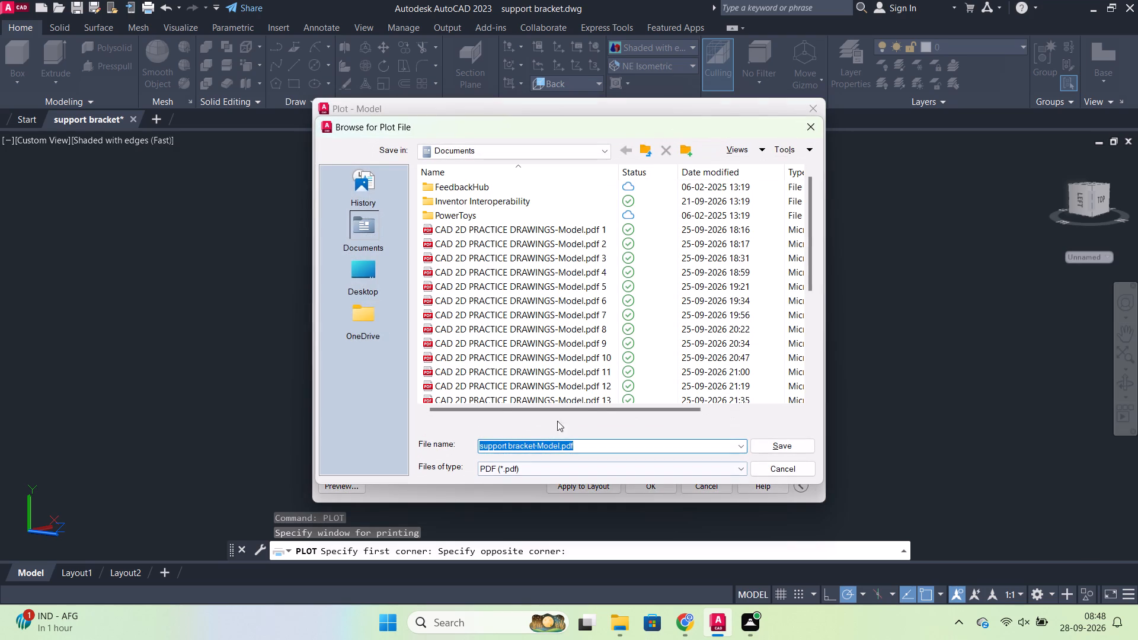
{"action": "left_click", "coordinate": [789, 449]}
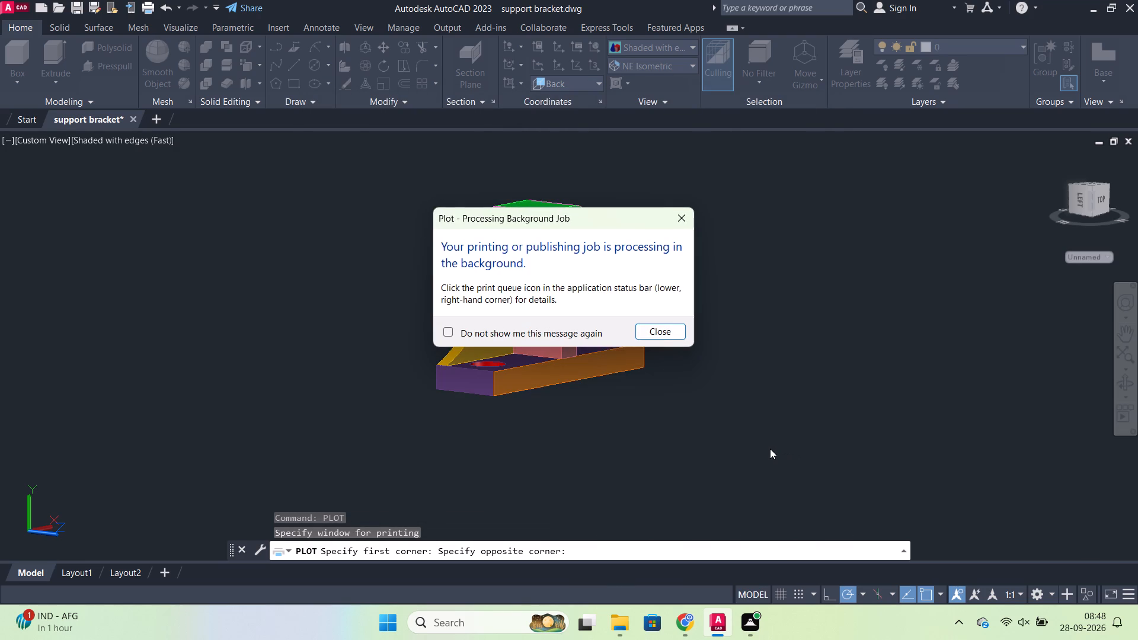
{"action": "left_click", "coordinate": [642, 335]}
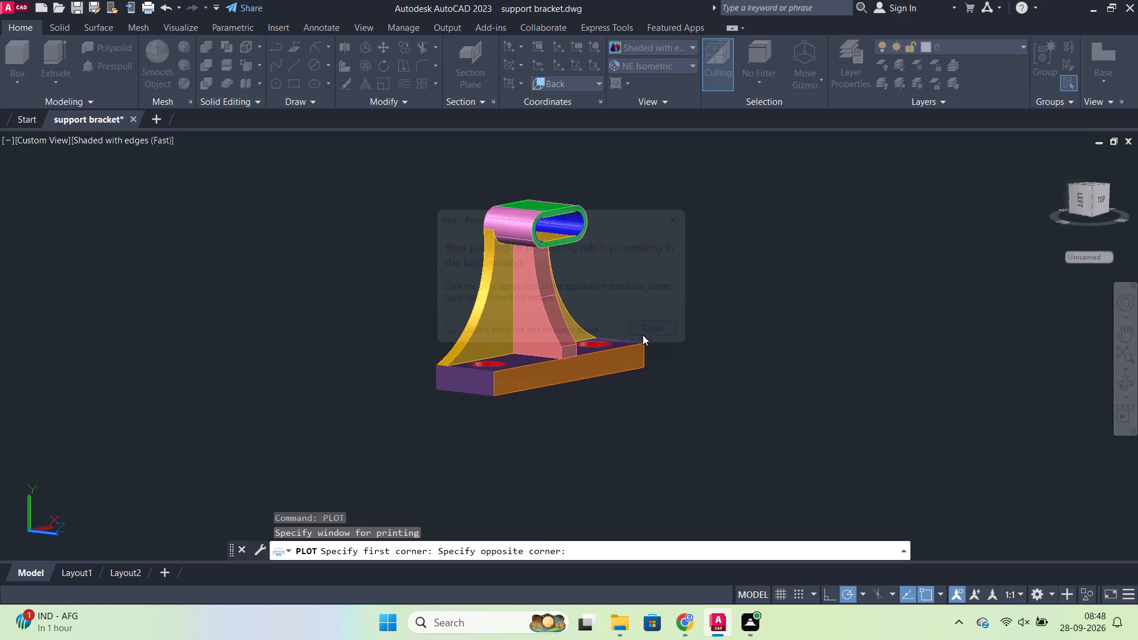
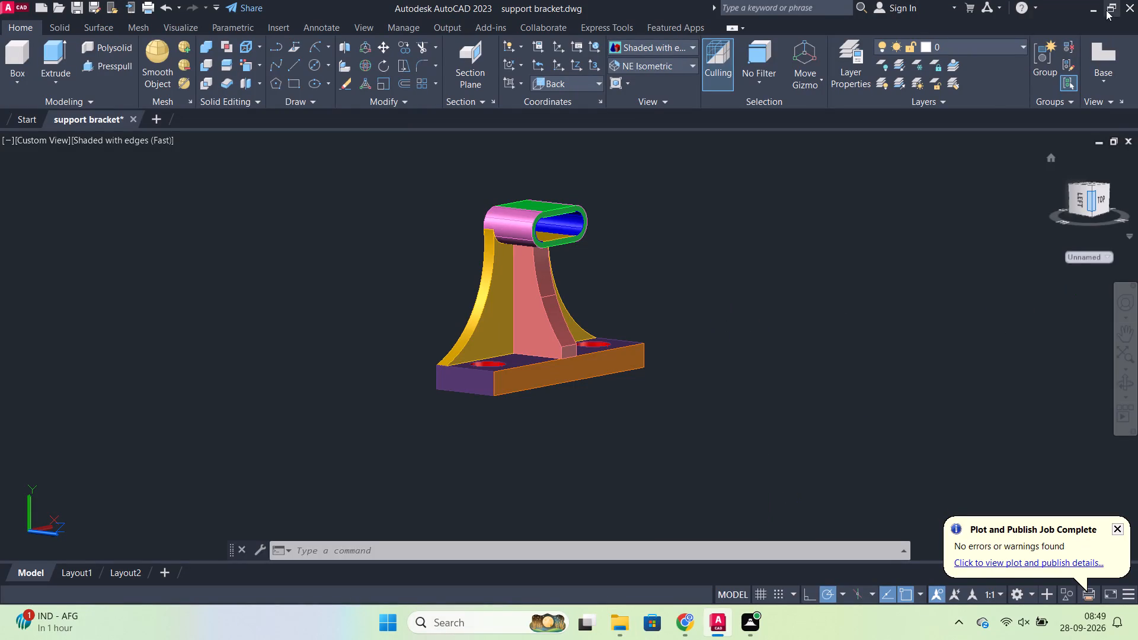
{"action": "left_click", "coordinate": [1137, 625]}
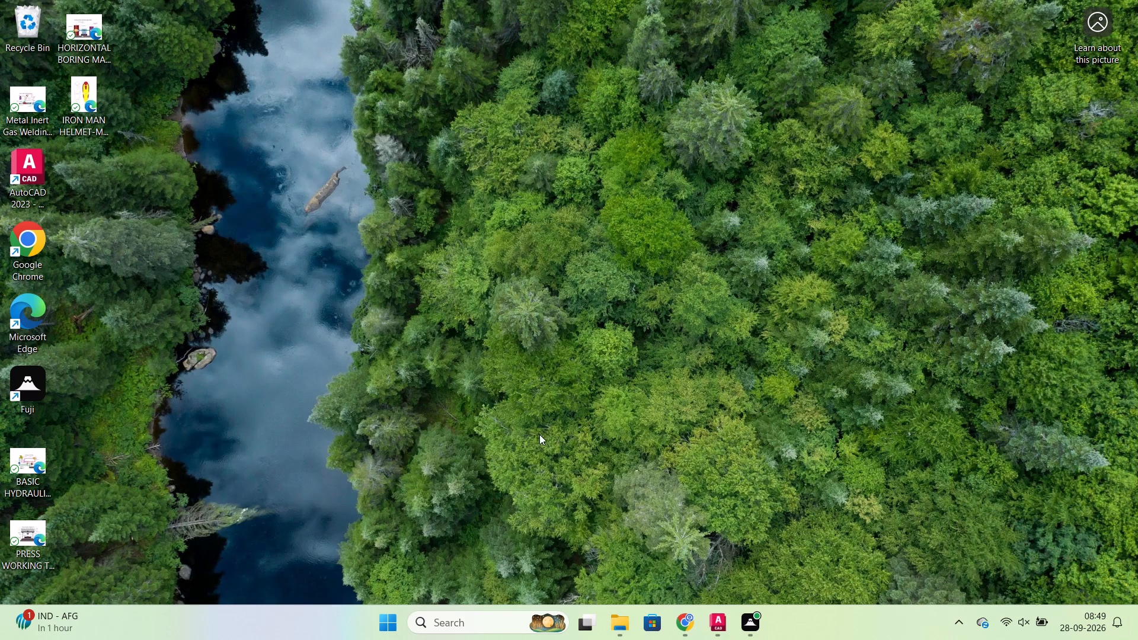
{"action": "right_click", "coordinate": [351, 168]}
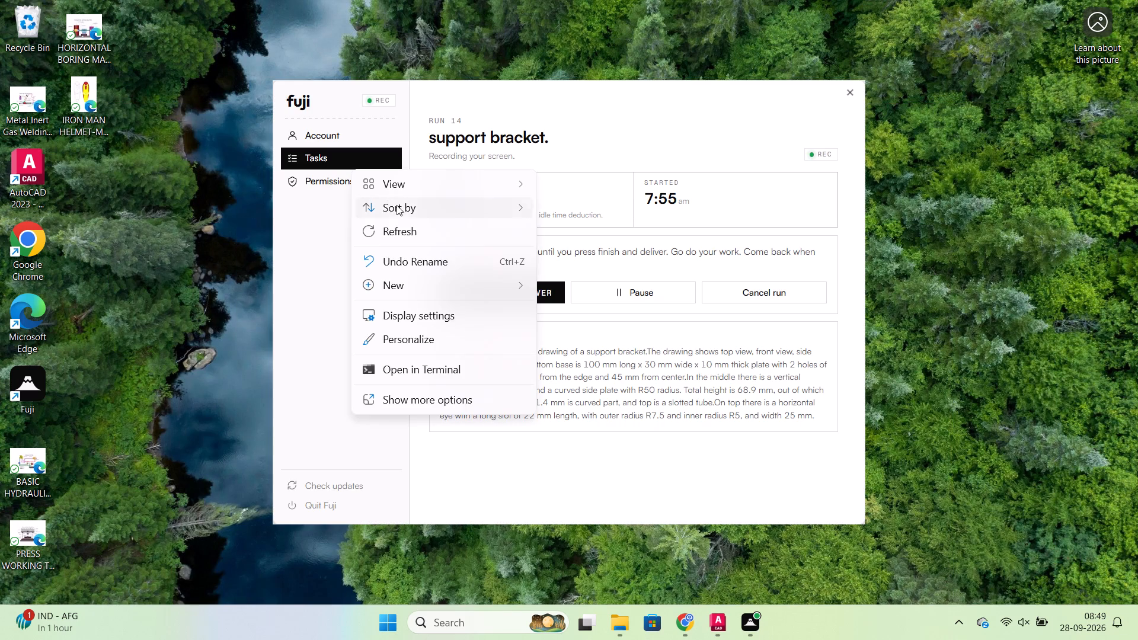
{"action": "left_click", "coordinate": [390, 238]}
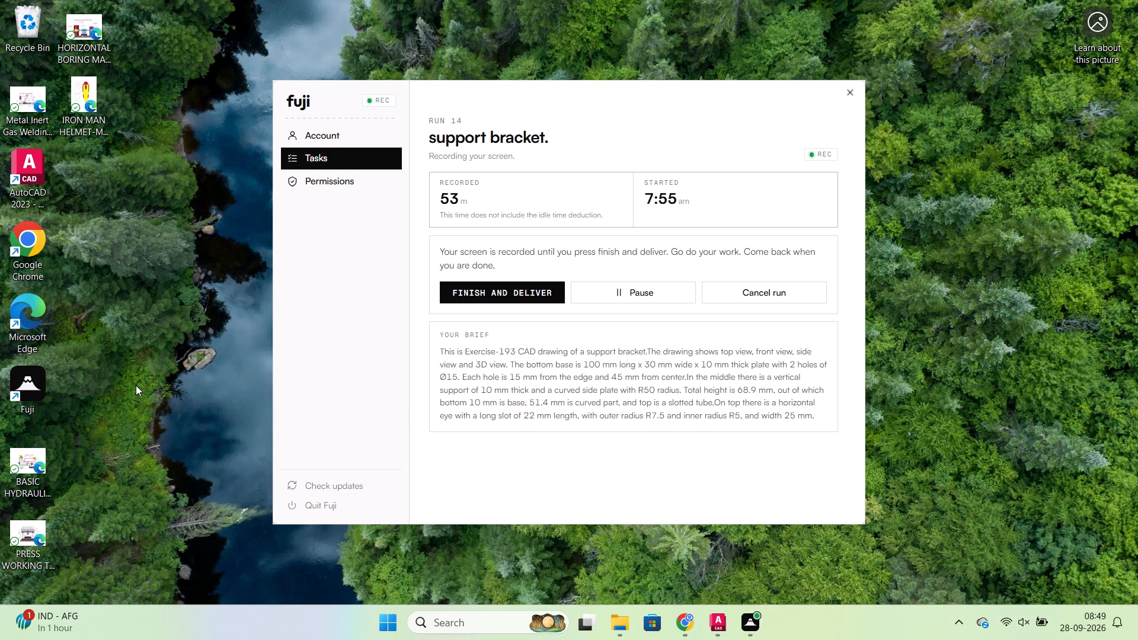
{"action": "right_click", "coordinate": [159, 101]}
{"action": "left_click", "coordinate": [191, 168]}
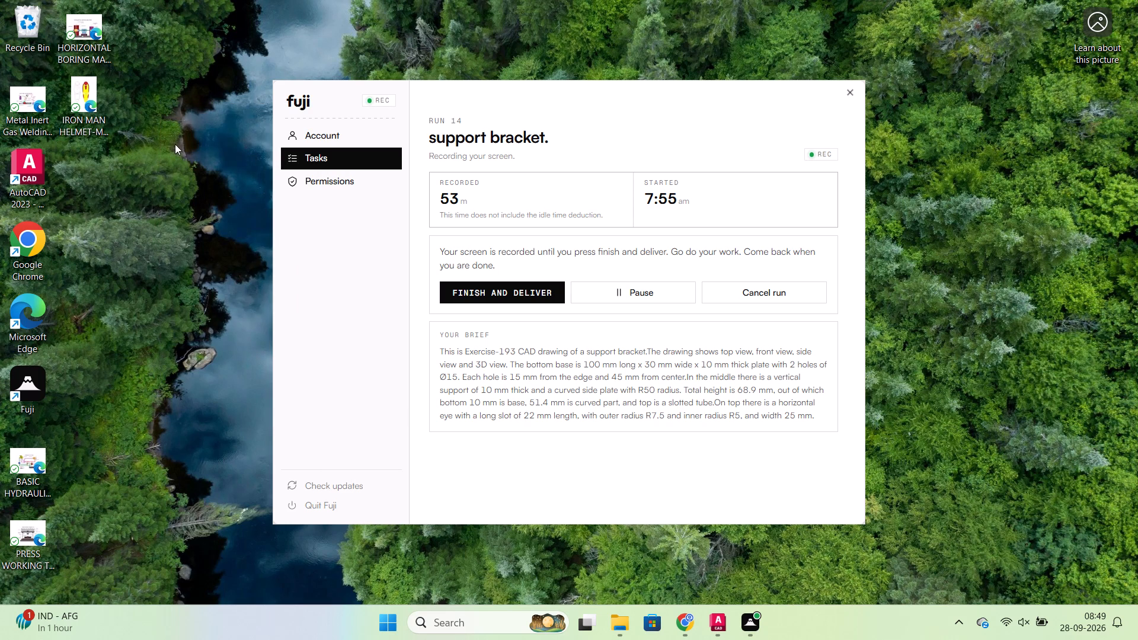
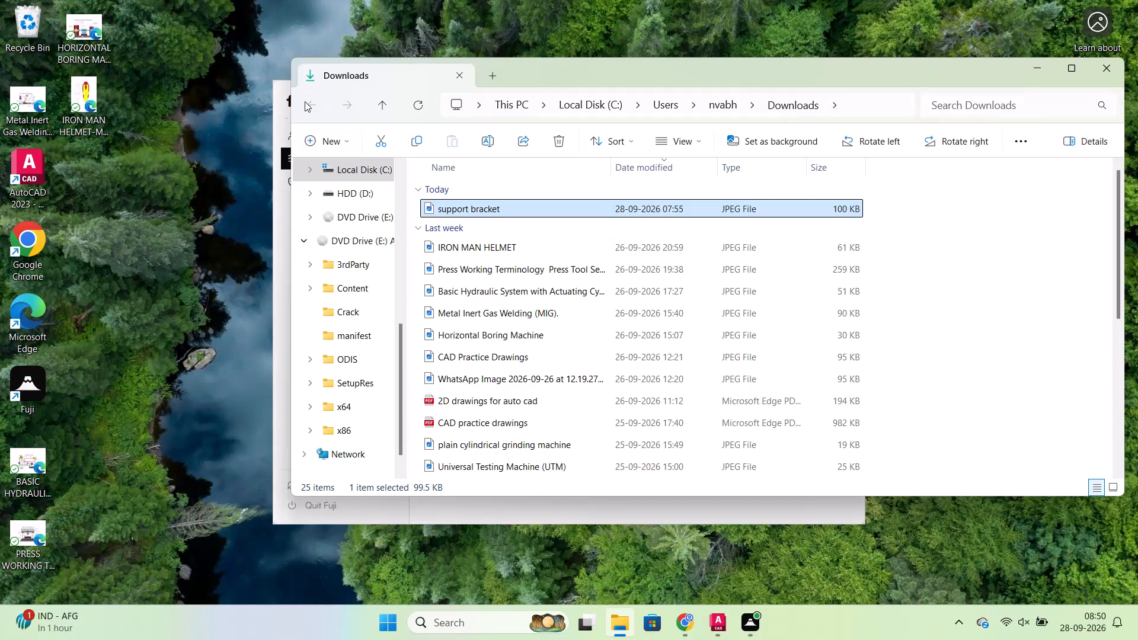
Open the support bracket-Model PDF from the Documents folder to check the plotted bracket, and minimise the viewer.
{"action": "left_click", "coordinate": [305, 101]}
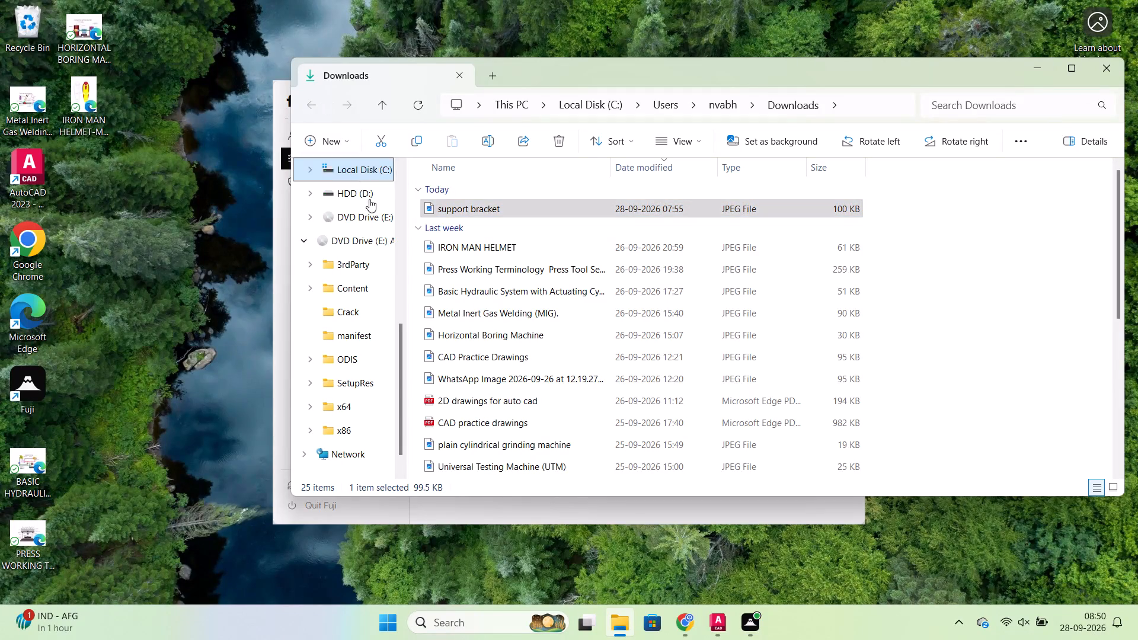
{"action": "scroll", "coordinate": [371, 225], "scroll_direction": "up", "scroll_amount": 3}
{"action": "left_click", "coordinate": [355, 192]}
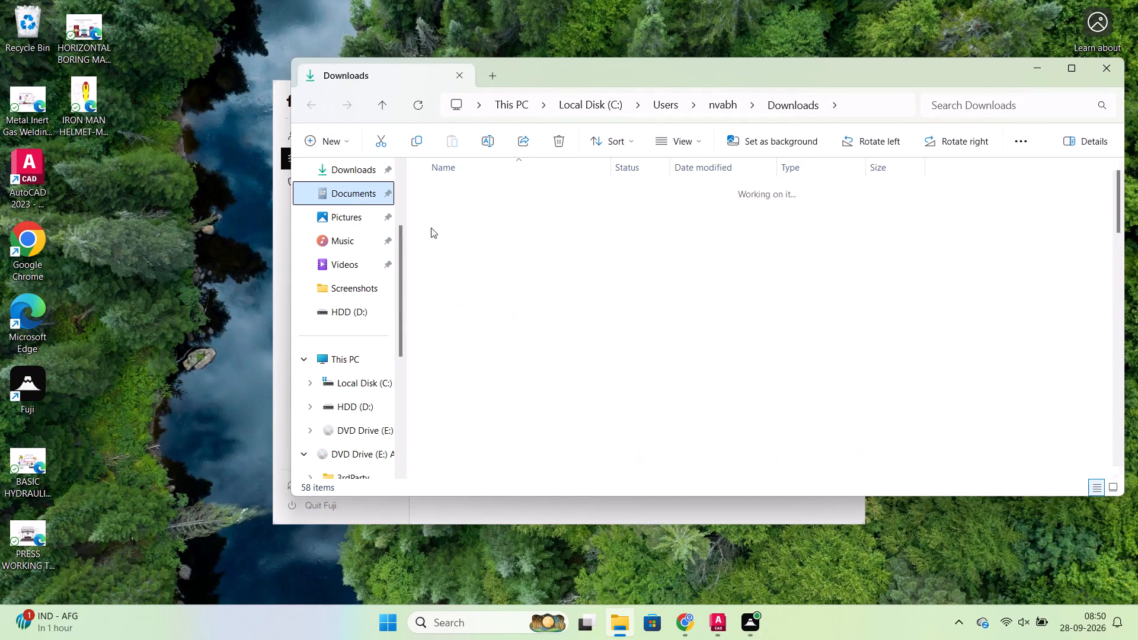
{"action": "scroll", "coordinate": [598, 294], "scroll_direction": "up", "scroll_amount": 3}
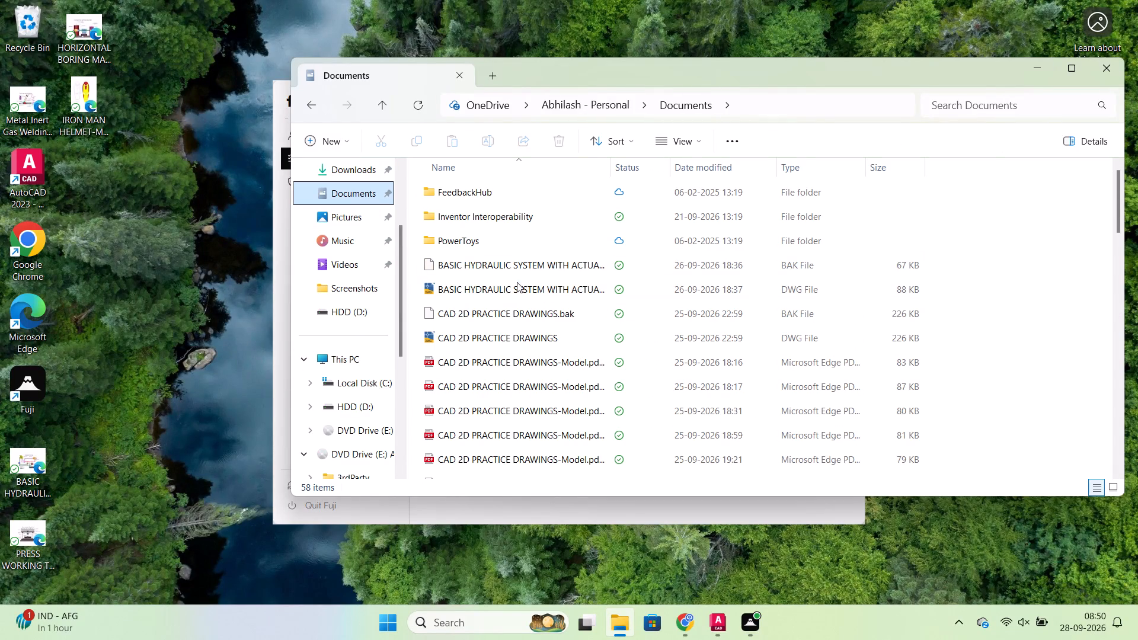
{"action": "scroll", "coordinate": [508, 317], "scroll_direction": "down", "scroll_amount": 11}
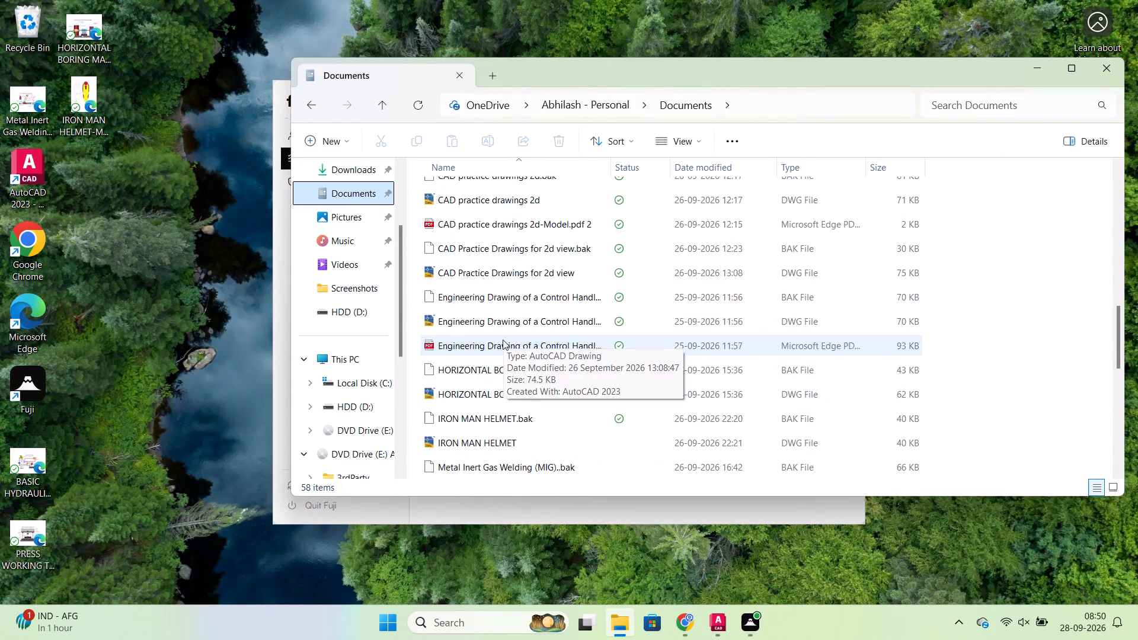
{"action": "scroll", "coordinate": [503, 340], "scroll_direction": "down", "scroll_amount": 3}
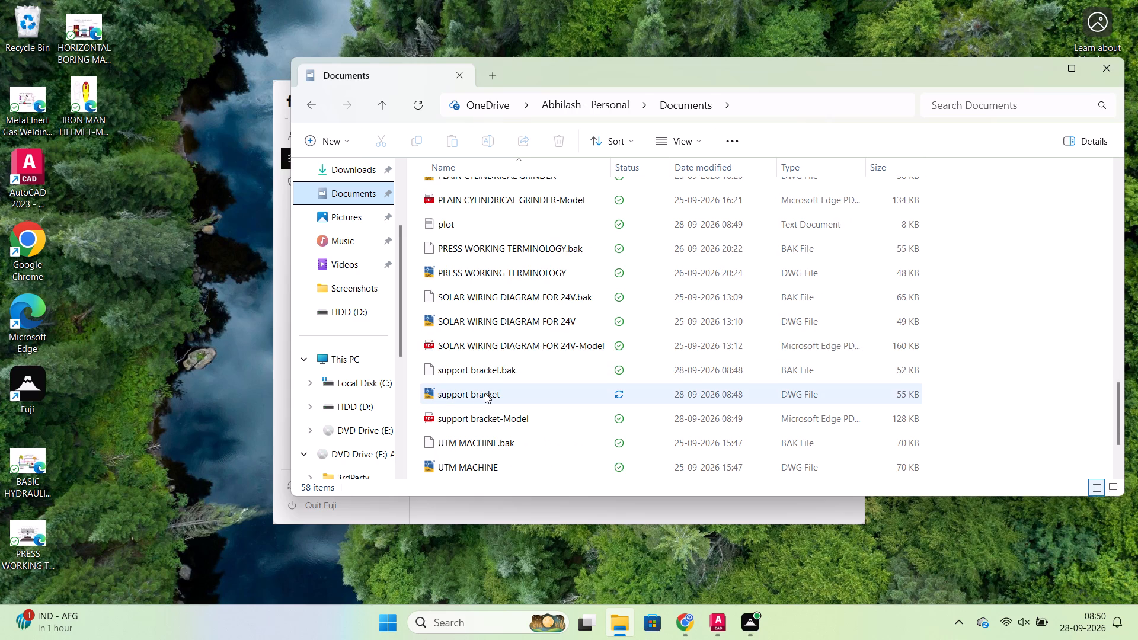
{"action": "double_click", "coordinate": [494, 425]}
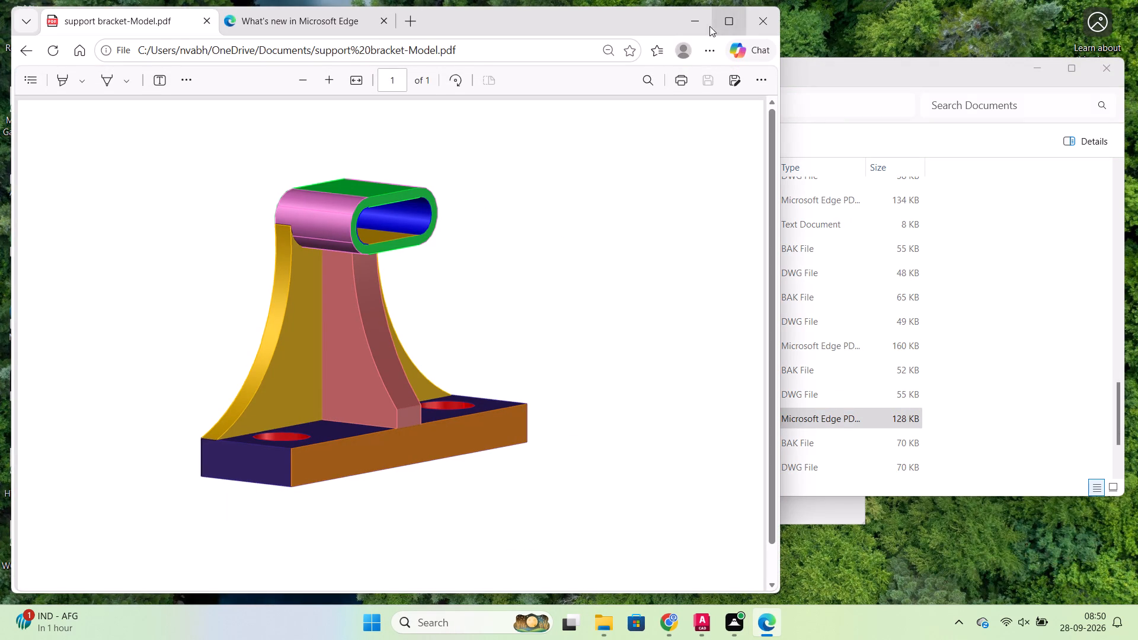
{"action": "left_click", "coordinate": [695, 18]}
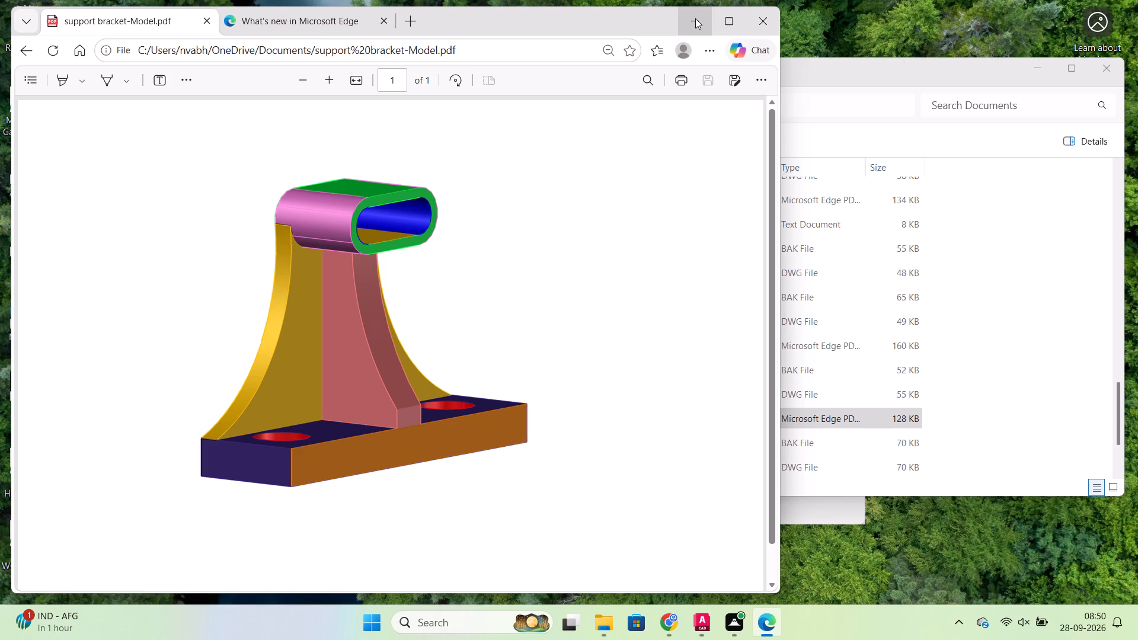